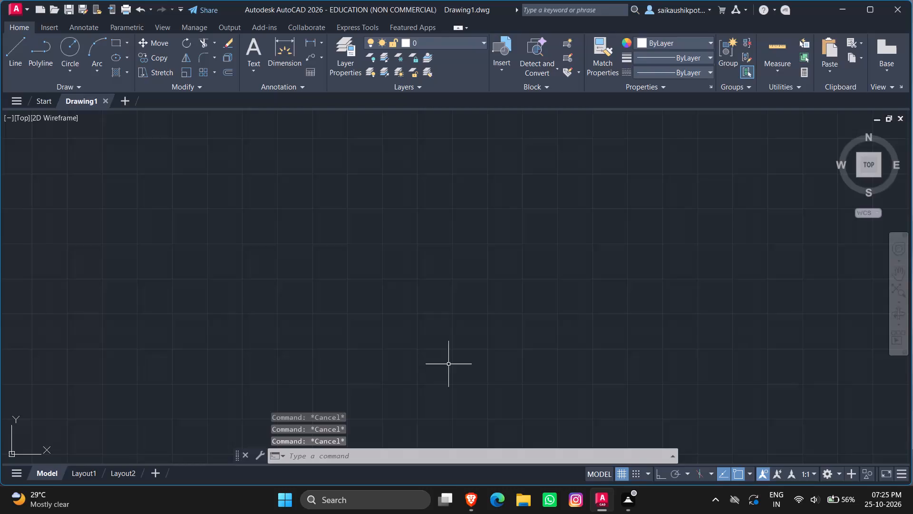
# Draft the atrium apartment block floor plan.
# Set the drawing units' length type to Engineering and the insertion scale to Feet.
pyautogui.write('un')
pyautogui.press('Return')
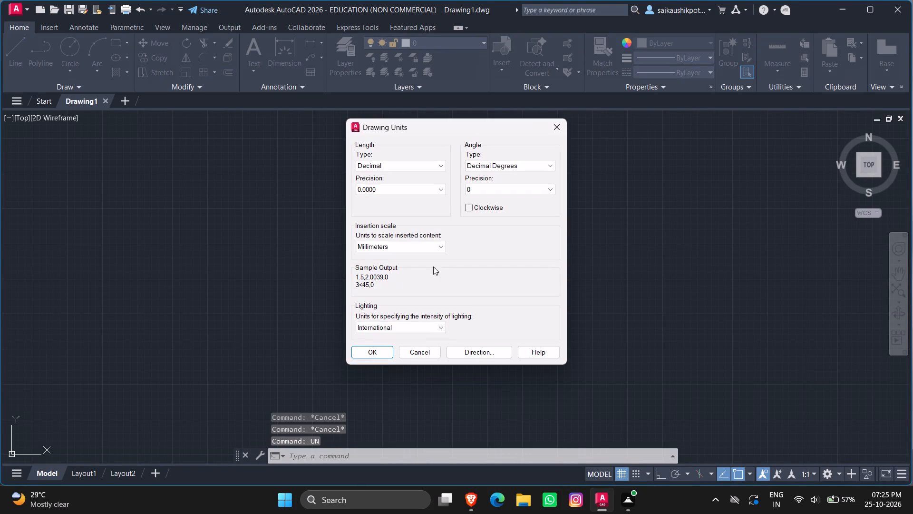
pyautogui.click(402, 162)
pyautogui.click(405, 193)
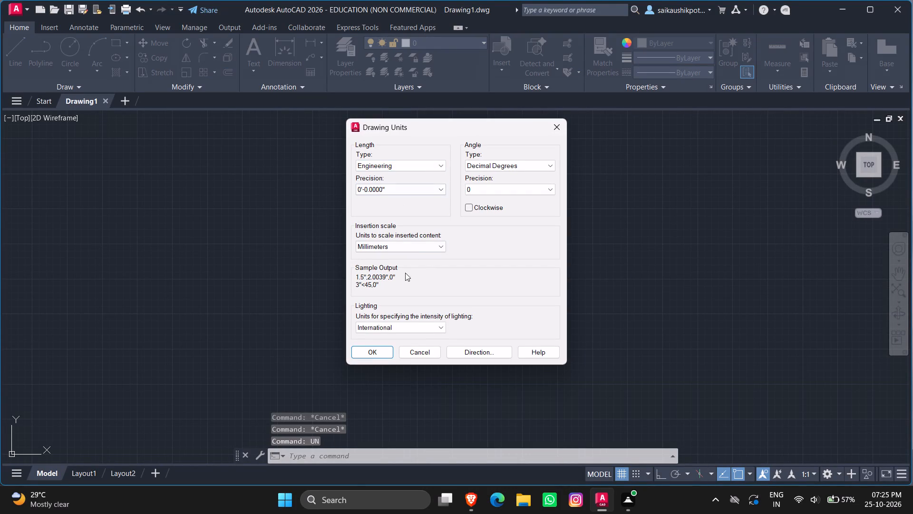
pyautogui.click(391, 246)
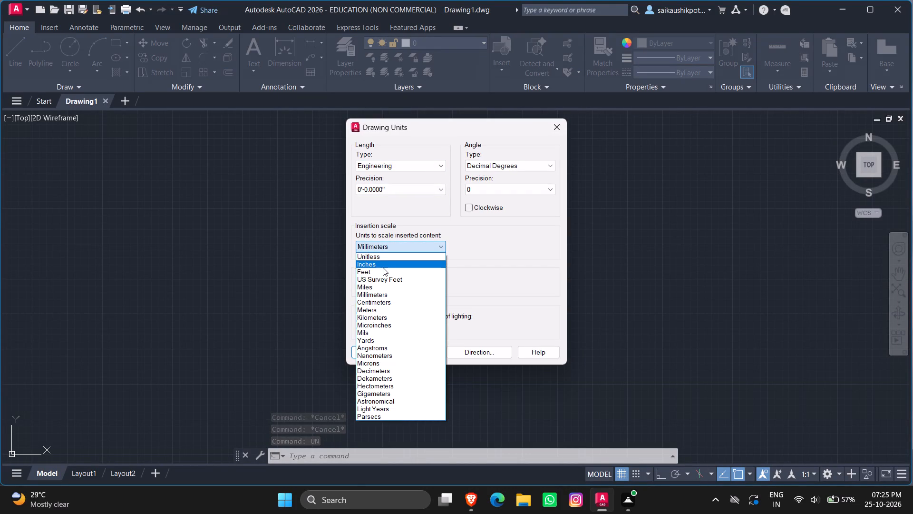
pyautogui.click(383, 267)
pyautogui.click(375, 351)
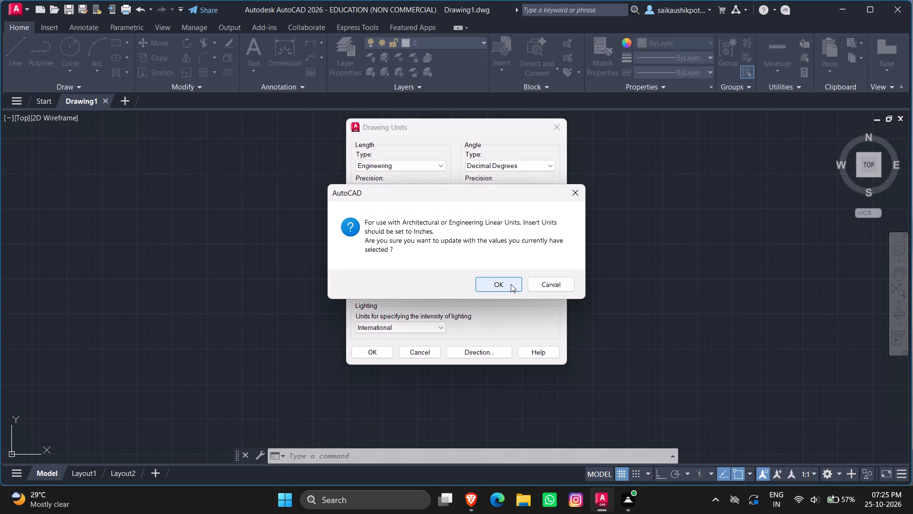
pyautogui.click(511, 284)
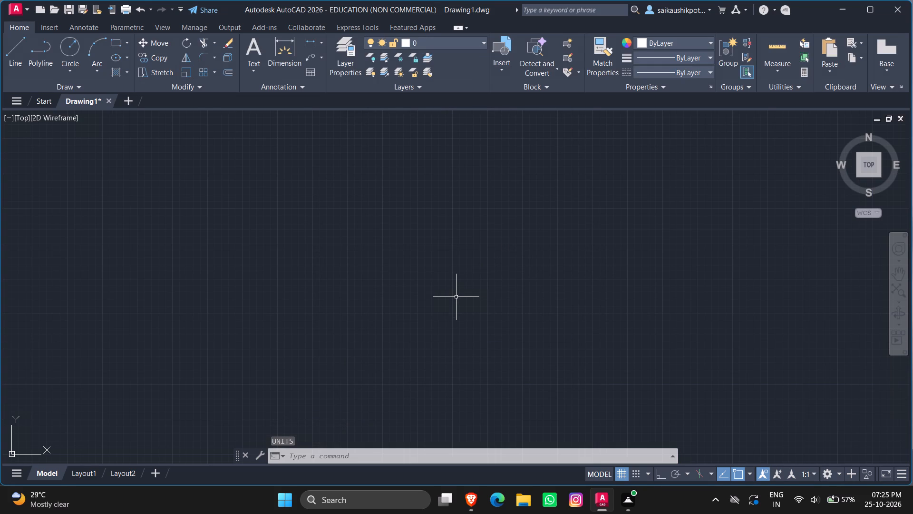
# Change the drawing units' insertion scale to Inches.
pyautogui.press('u')
pyautogui.press('n')
pyautogui.press('Return')
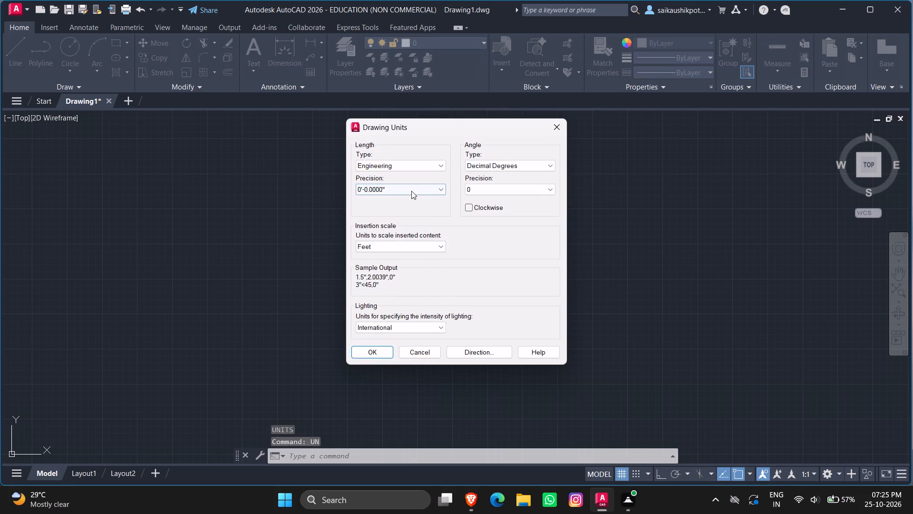
pyautogui.click(396, 246)
pyautogui.click(393, 264)
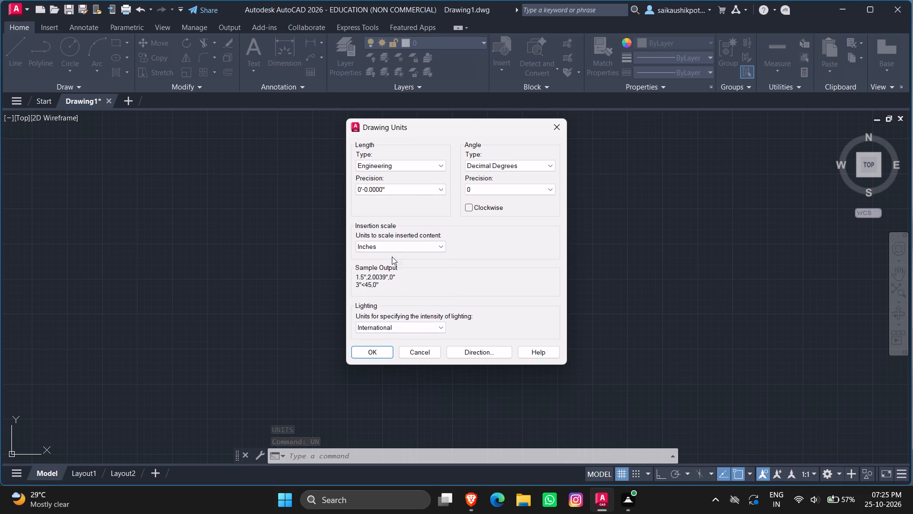
pyautogui.click(375, 352)
pyautogui.press('Escape')
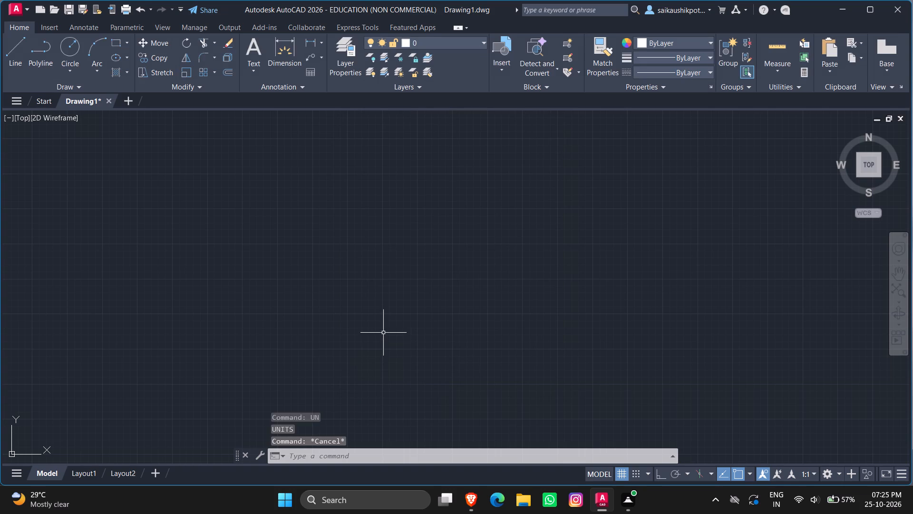
pyautogui.press('Escape')
pyautogui.press('Escape')
pyautogui.press('Escape')
pyautogui.press('Escape')
pyautogui.press('Escape')
# Review the length type and insertion scale in the drawing units settings.
pyautogui.write('un')
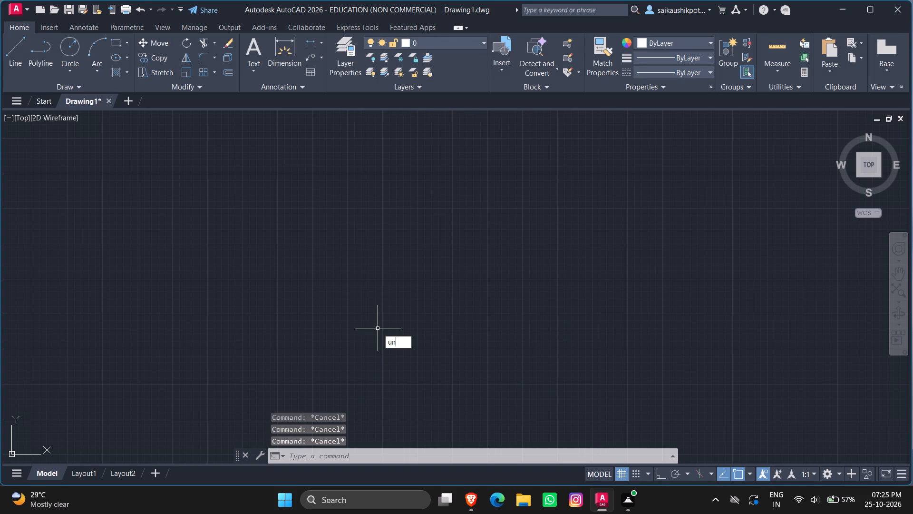
pyautogui.press('Return')
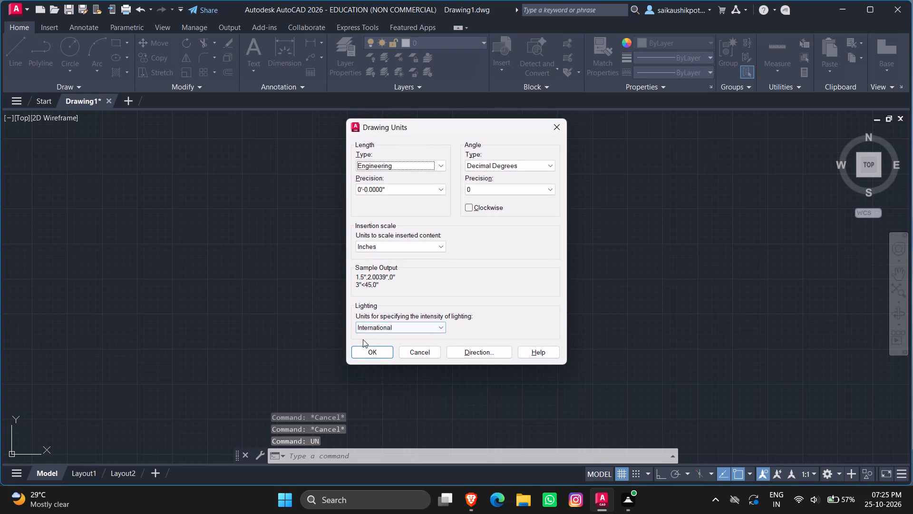
pyautogui.click(362, 352)
pyautogui.press('Escape')
pyautogui.press('Escape')
pyautogui.press('Escape')
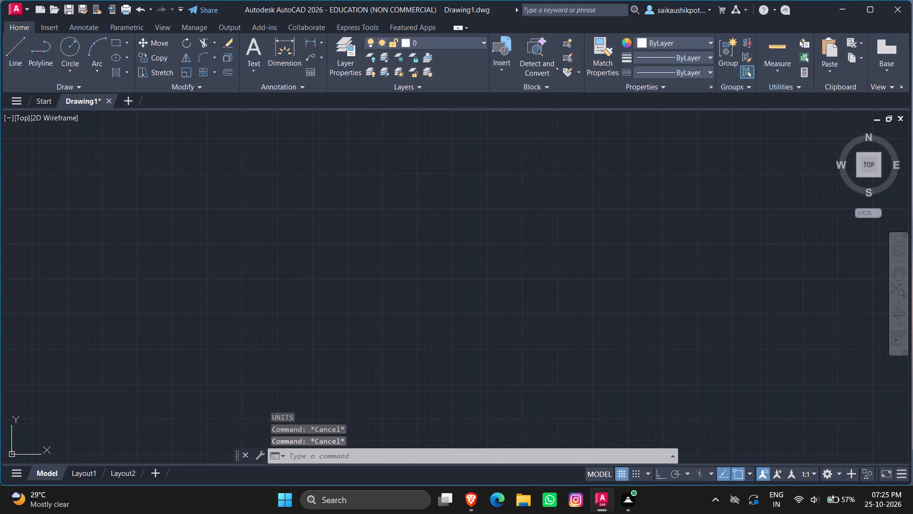
# Set the model space limits with the lower left corner at 0,0 and the upper right corner at 100,100.
pyautogui.write('lim')
pyautogui.press('Return')
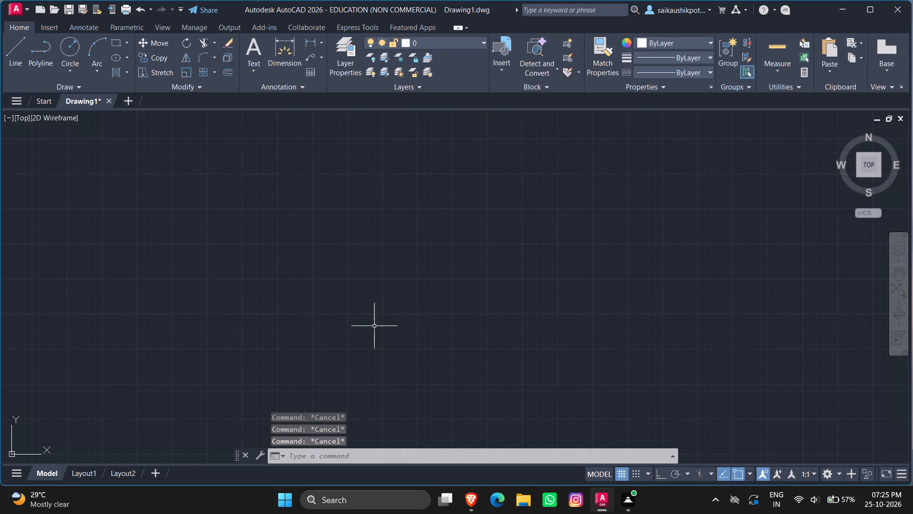
pyautogui.write('0,0')
pyautogui.press('Return')
pyautogui.write('100,100')
pyautogui.press('Return')
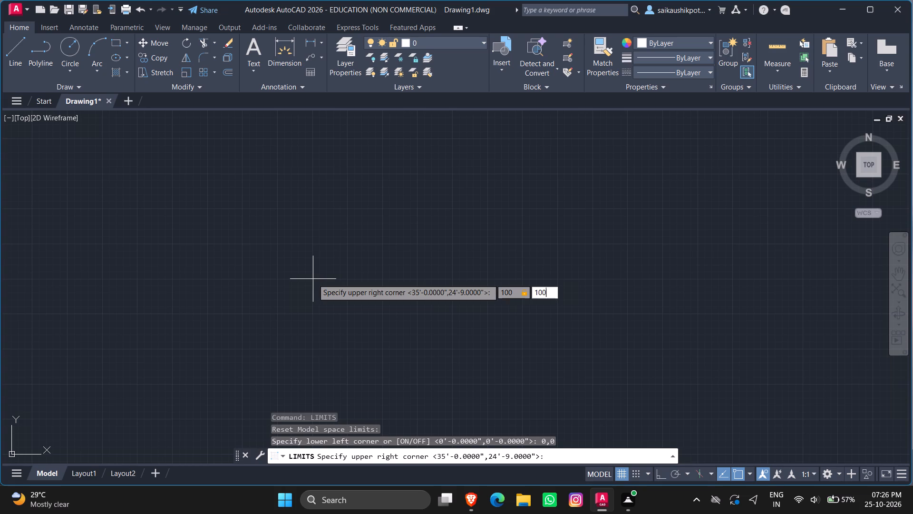
pyautogui.press('Escape')
pyautogui.press('Escape')
pyautogui.press('Escape')
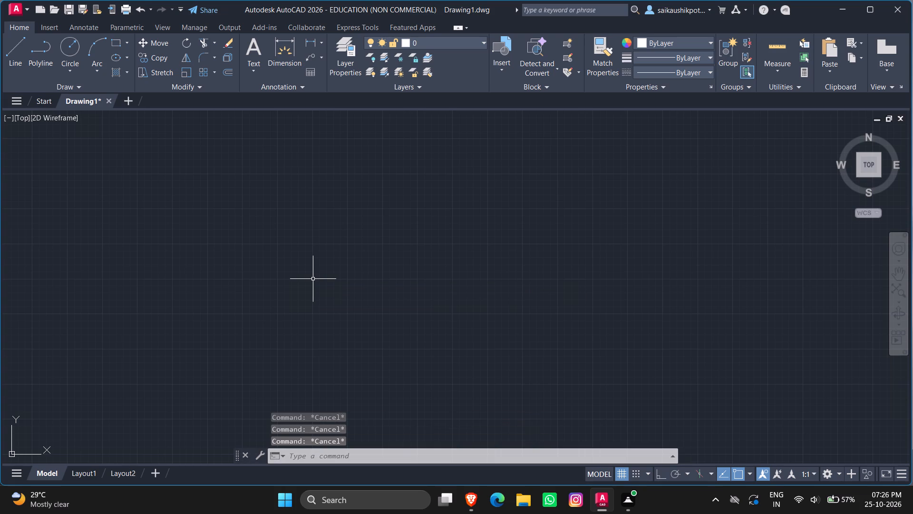
# Modify the ISO-25 dimension style so its primary linear unit format is Engineering.
pyautogui.write('dimsty')
pyautogui.press('Return')
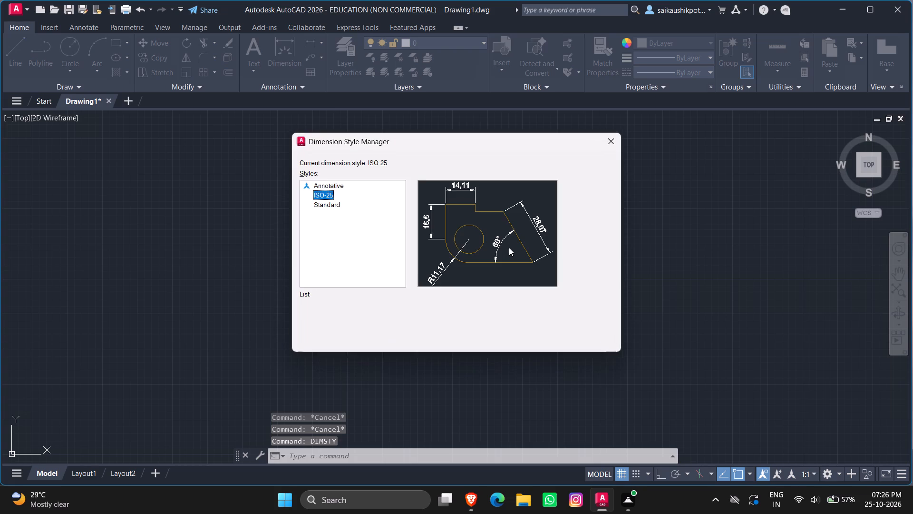
pyautogui.click(591, 225)
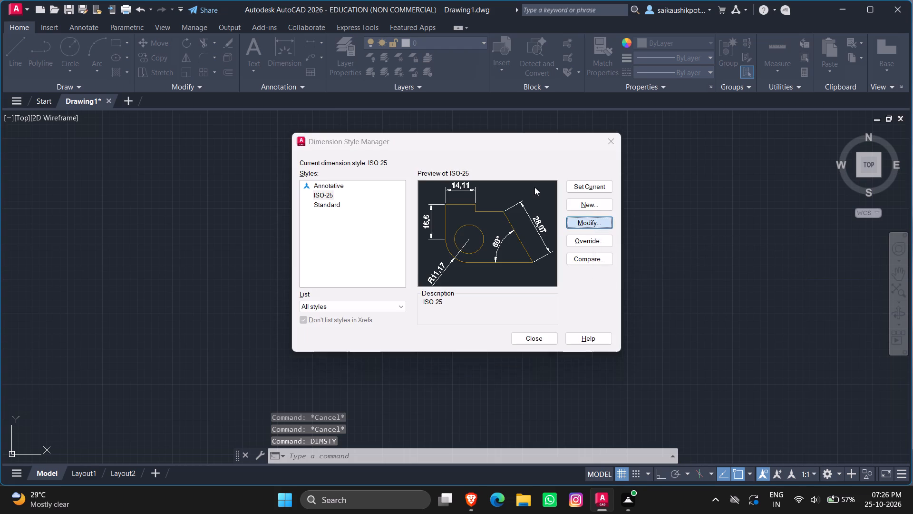
pyautogui.click(427, 121)
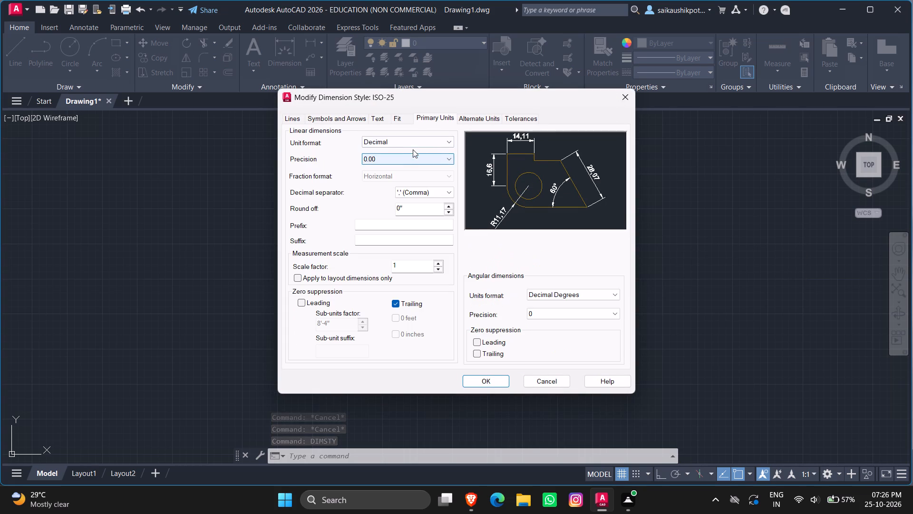
pyautogui.click(411, 144)
pyautogui.click(397, 168)
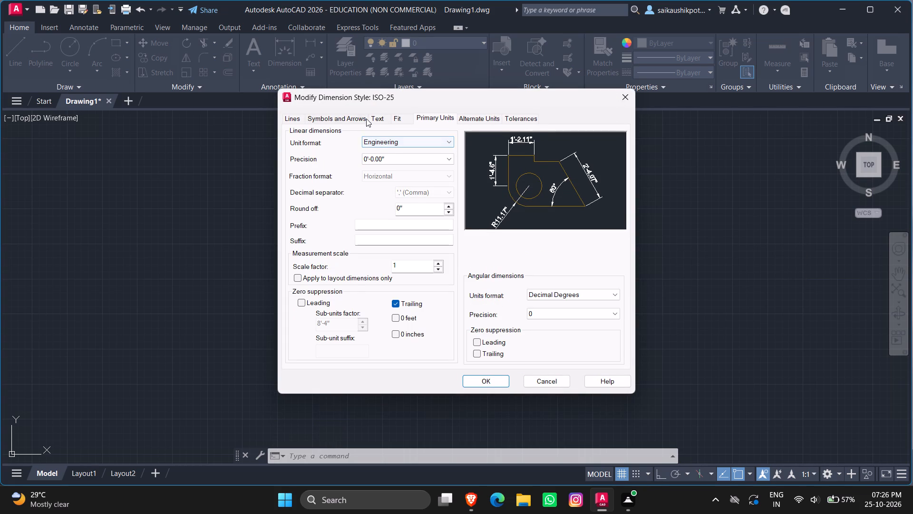
# Set the ISO-25 dimension text height to 1'.
pyautogui.click(375, 119)
pyautogui.moveTo(422, 195); pyautogui.dragTo(388, 197)
pyautogui.click(431, 203)
pyautogui.moveTo(427, 201); pyautogui.dragTo(369, 202)
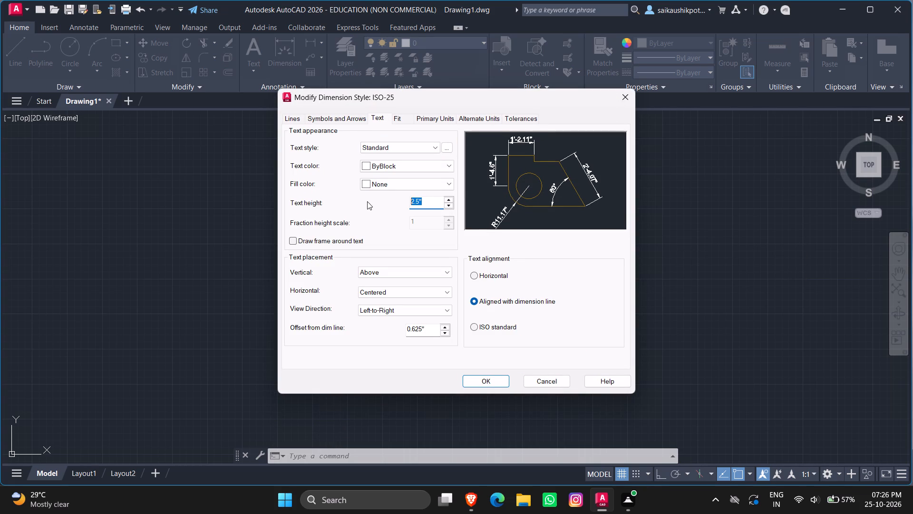
pyautogui.write("1'")
pyautogui.press('Return')
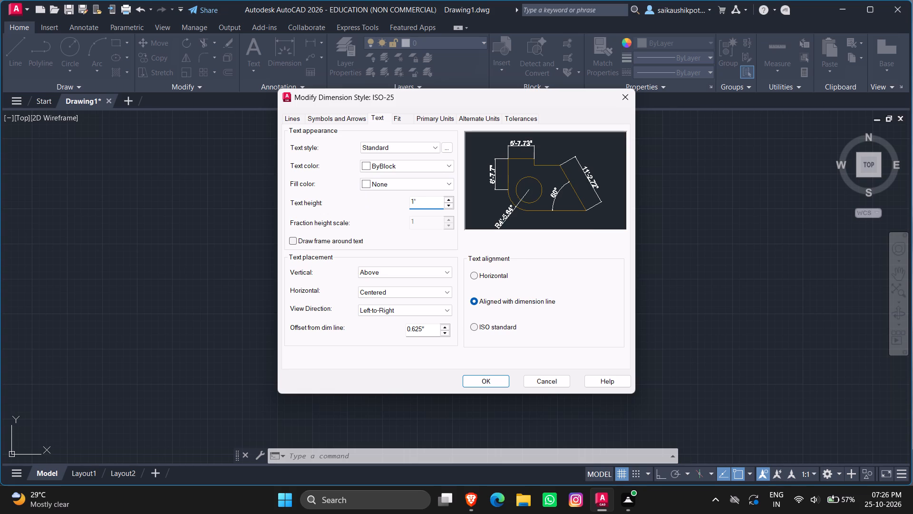
# Set the ISO-25 dimension arrow size to 1' and accept the style changes.
pyautogui.click(327, 119)
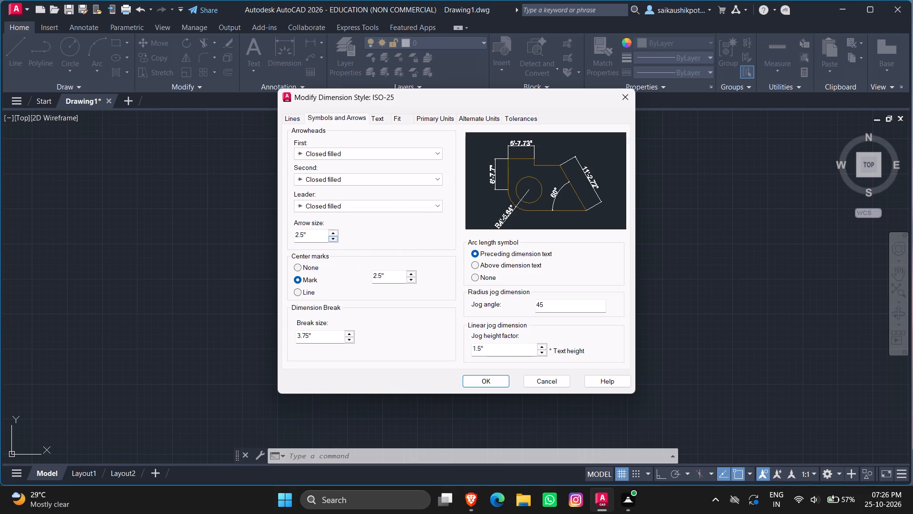
pyautogui.click(313, 235)
pyautogui.moveTo(301, 231); pyautogui.dragTo(269, 236)
pyautogui.click(330, 237)
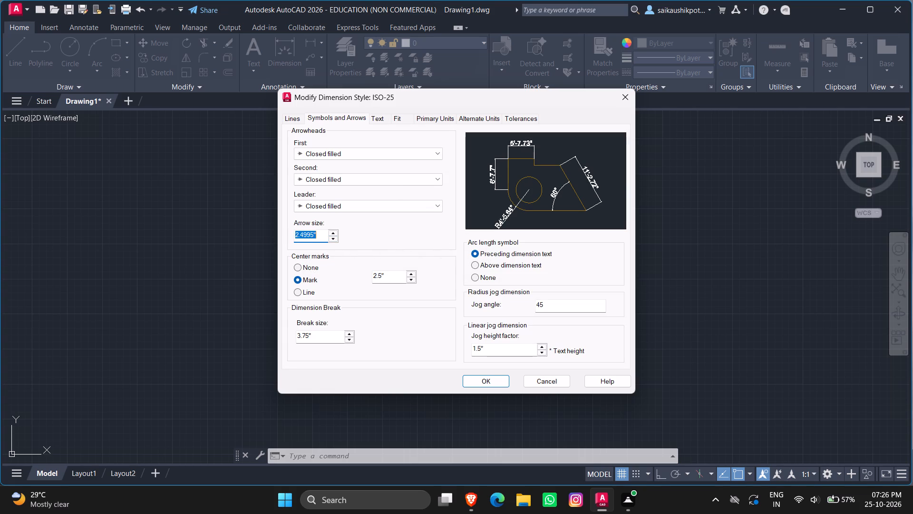
pyautogui.click(320, 233)
pyautogui.moveTo(319, 234); pyautogui.dragTo(272, 235)
pyautogui.write("1'")
pyautogui.press('Return')
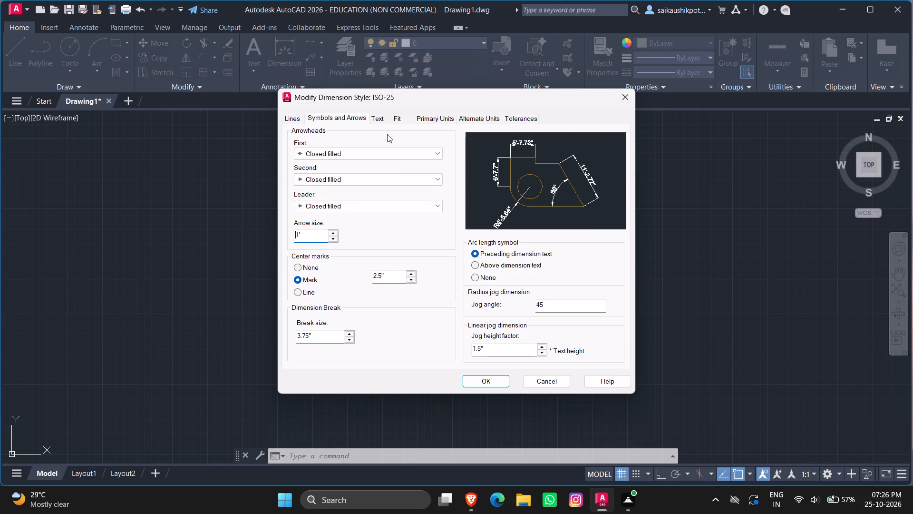
pyautogui.click(486, 383)
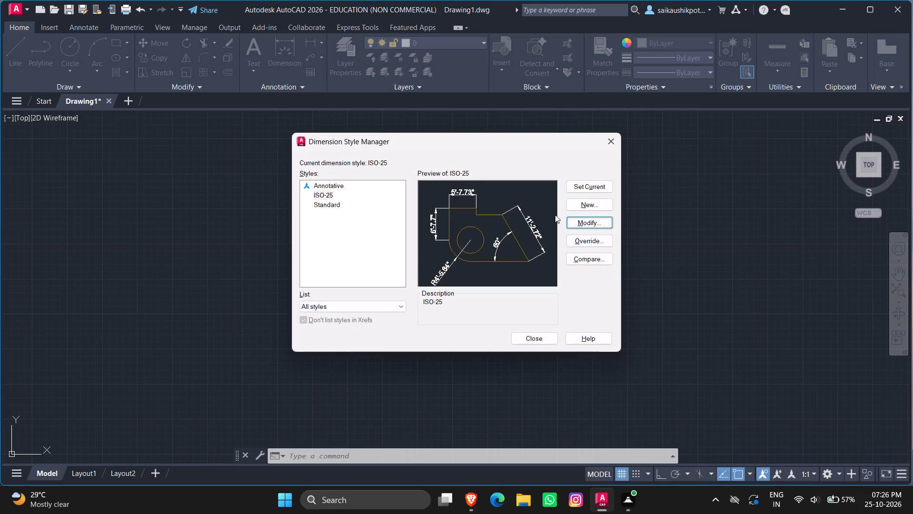
# Make ISO-25 the current dimension style and close the style manager.
pyautogui.click(576, 187)
pyautogui.click(611, 141)
pyautogui.press('Escape')
pyautogui.press('Escape')
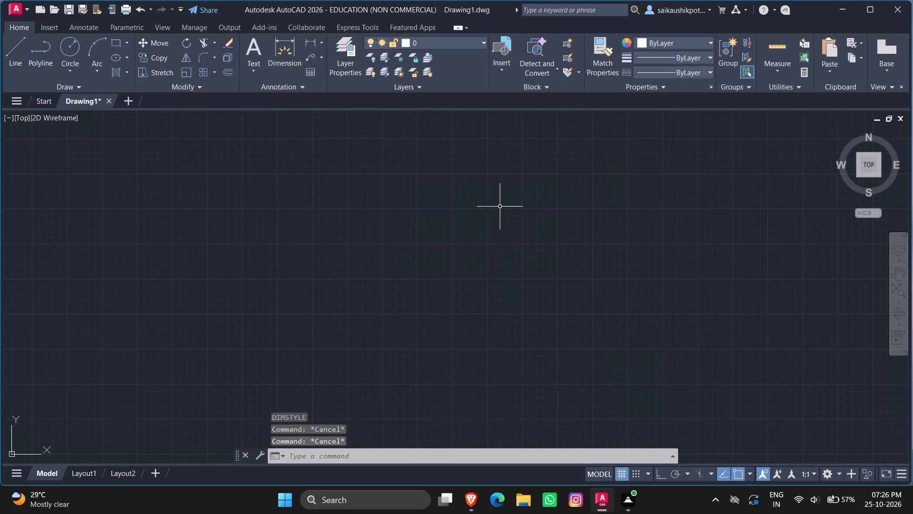
# With Ortho on, draw a 30' horizontal line to the right and a 25' vertical line down from its end.
pyautogui.press('l')
pyautogui.press('Return')
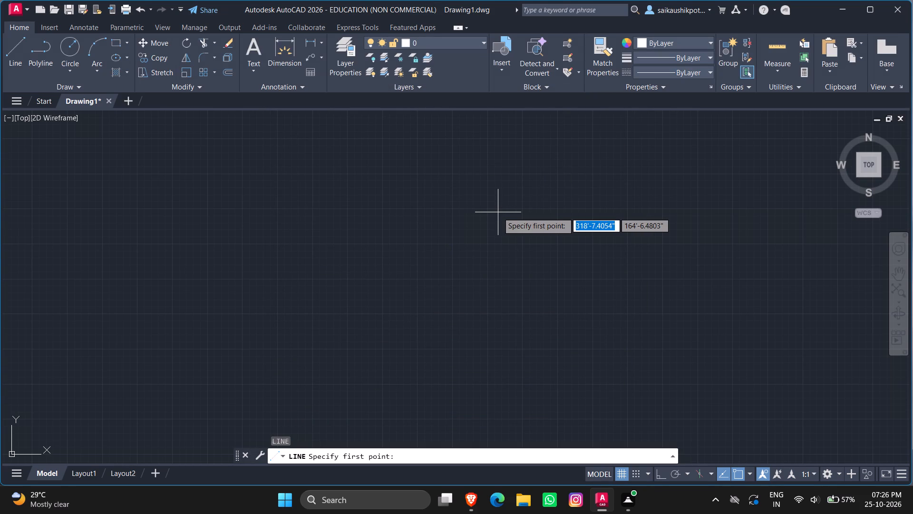
pyautogui.press('F8')
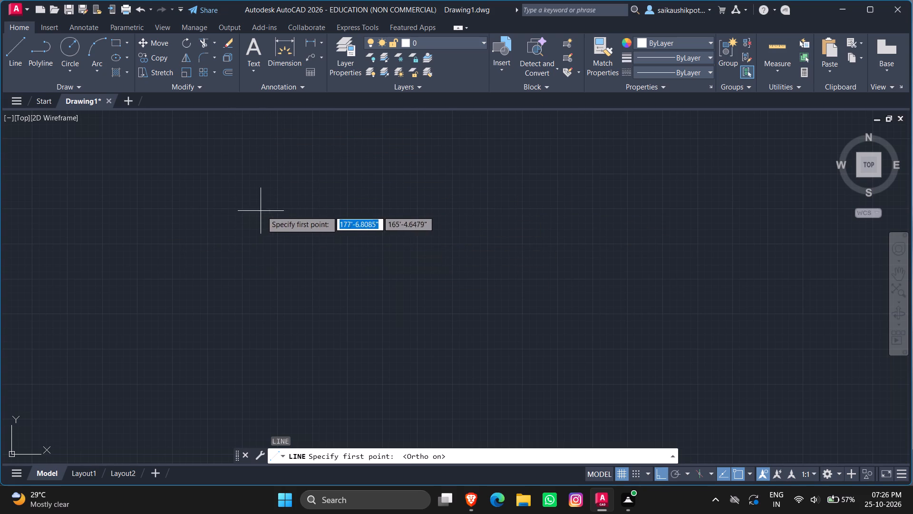
pyautogui.click(275, 207)
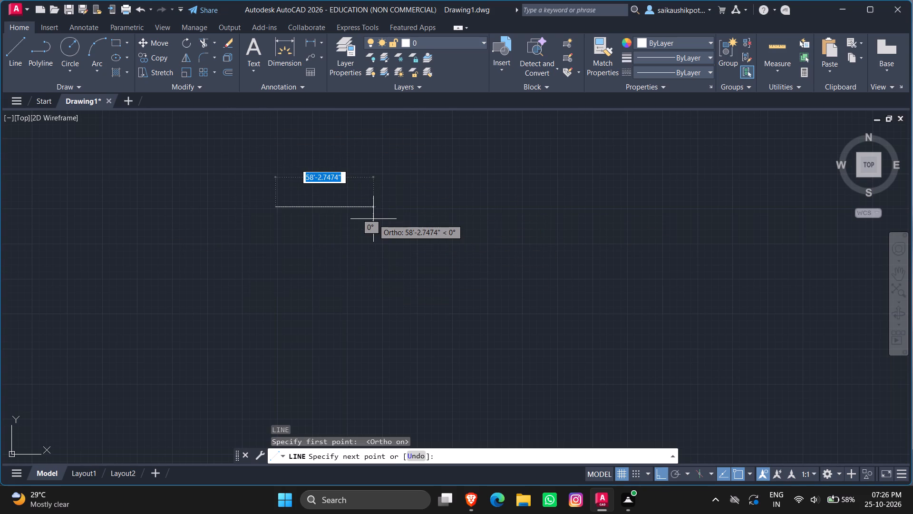
pyautogui.write('30')
pyautogui.press("'")
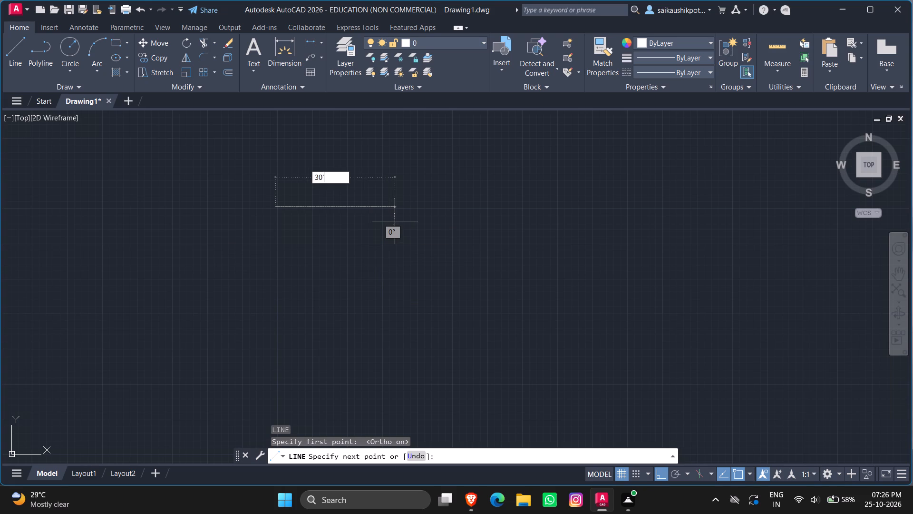
pyautogui.press('Return')
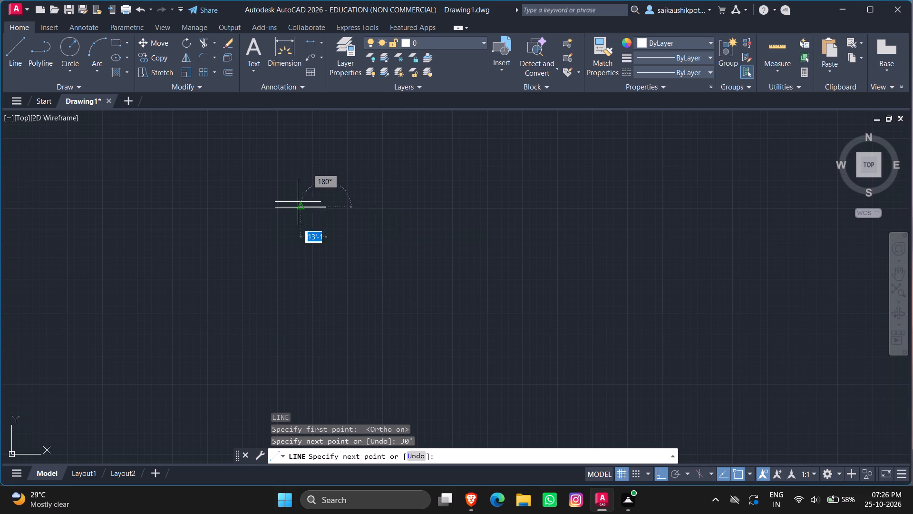
pyautogui.write("25'")
pyautogui.press('Return')
pyautogui.press('Escape')
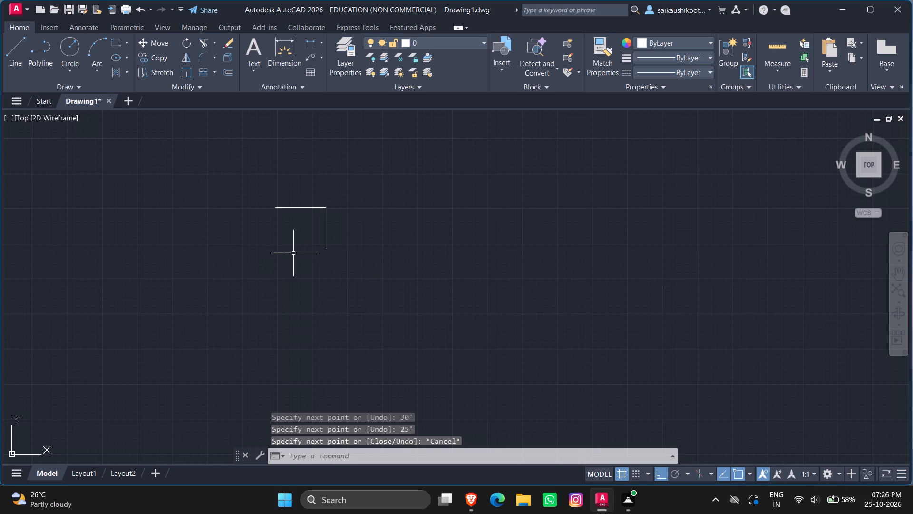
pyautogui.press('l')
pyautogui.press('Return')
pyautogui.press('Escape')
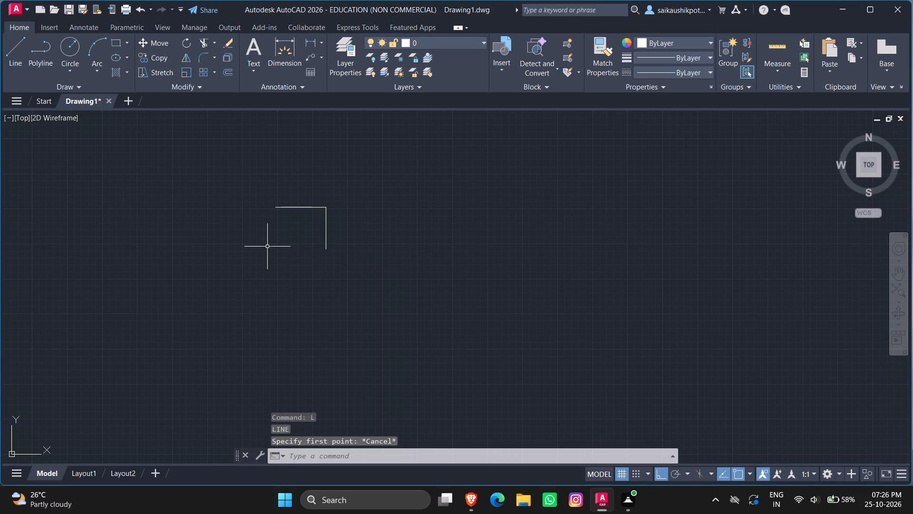
# Offset the 25' vertical line 30' to the left, toward the free end of the horizontal line.
pyautogui.press('o')
pyautogui.press('Return')
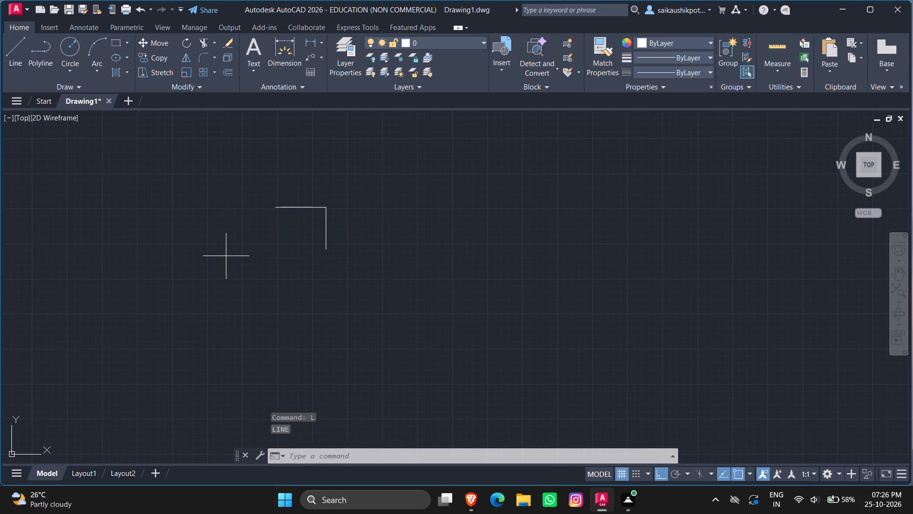
pyautogui.write("30'")
pyautogui.press('Return')
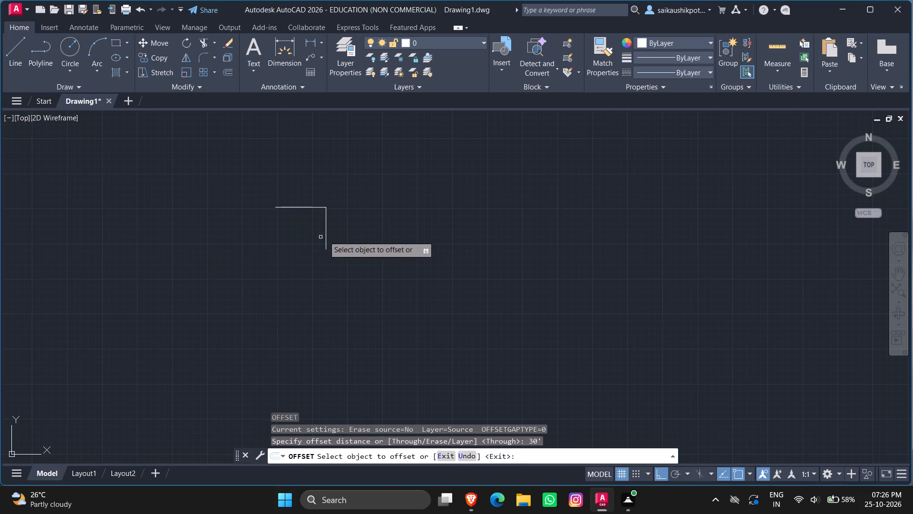
pyautogui.click(326, 230)
pyautogui.click(256, 243)
# Offset the rectangle's top horizontal line 25' downward to close the outline, and finish the Offset command.
pyautogui.click(297, 208)
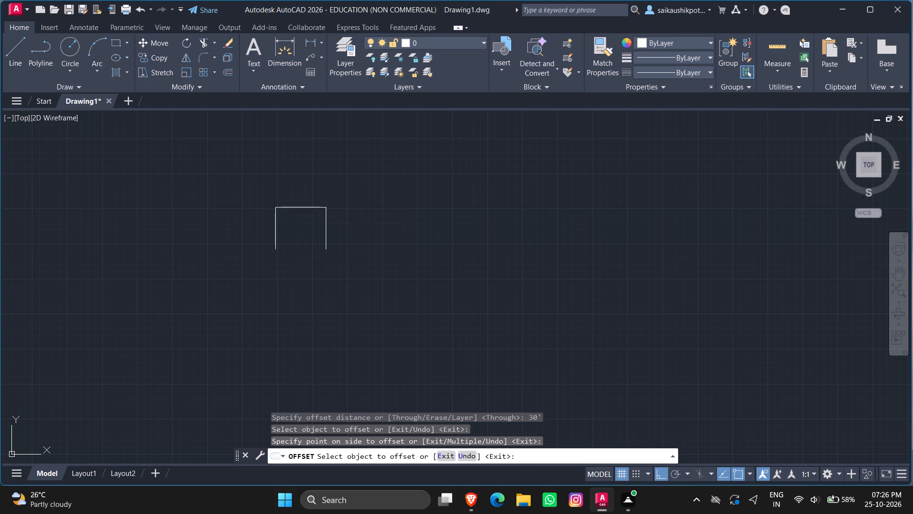
pyautogui.write("25'")
pyautogui.press('Return')
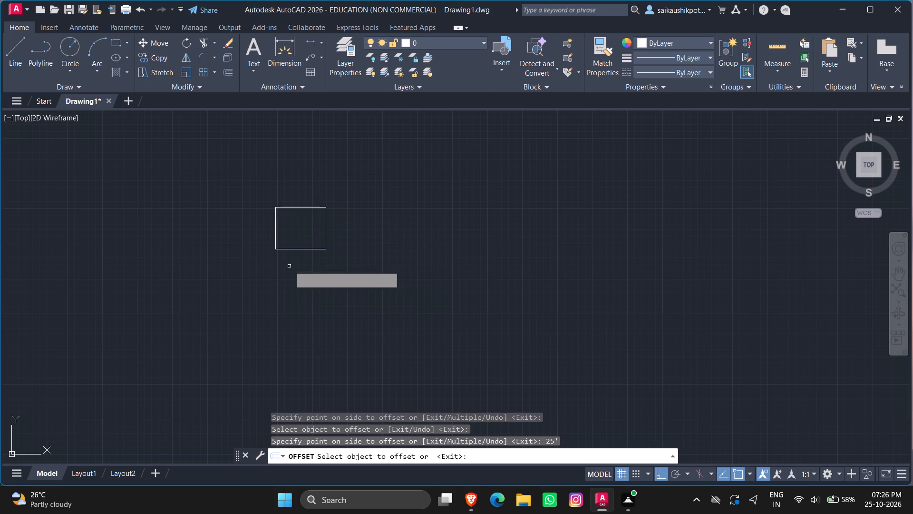
pyautogui.press('Escape')
pyautogui.press('Escape')
pyautogui.press('Escape')
pyautogui.press('Escape')
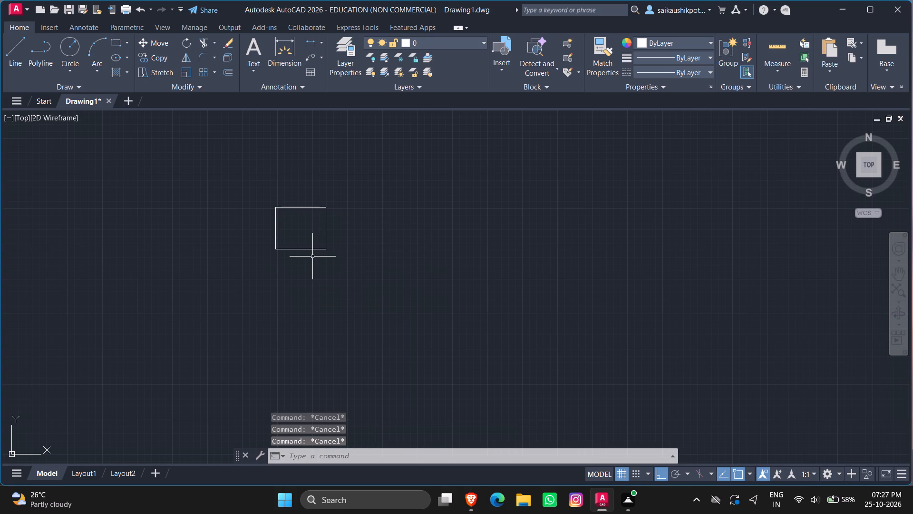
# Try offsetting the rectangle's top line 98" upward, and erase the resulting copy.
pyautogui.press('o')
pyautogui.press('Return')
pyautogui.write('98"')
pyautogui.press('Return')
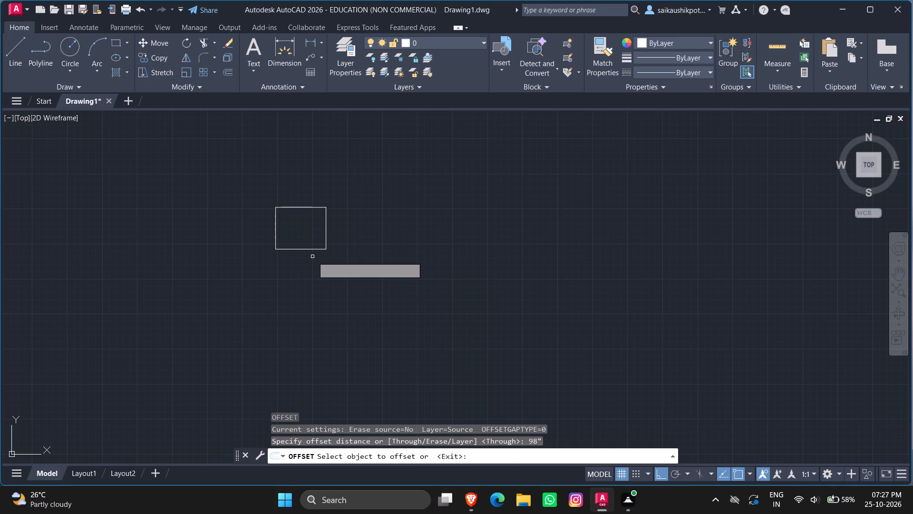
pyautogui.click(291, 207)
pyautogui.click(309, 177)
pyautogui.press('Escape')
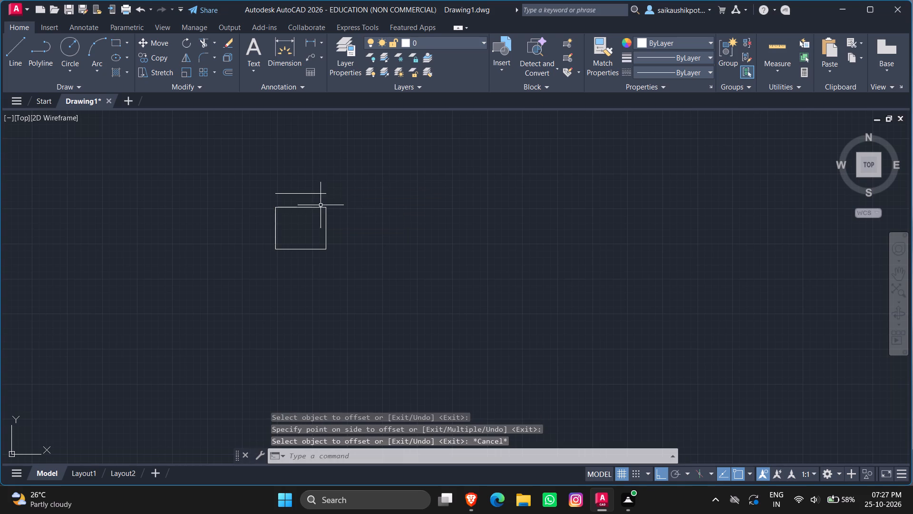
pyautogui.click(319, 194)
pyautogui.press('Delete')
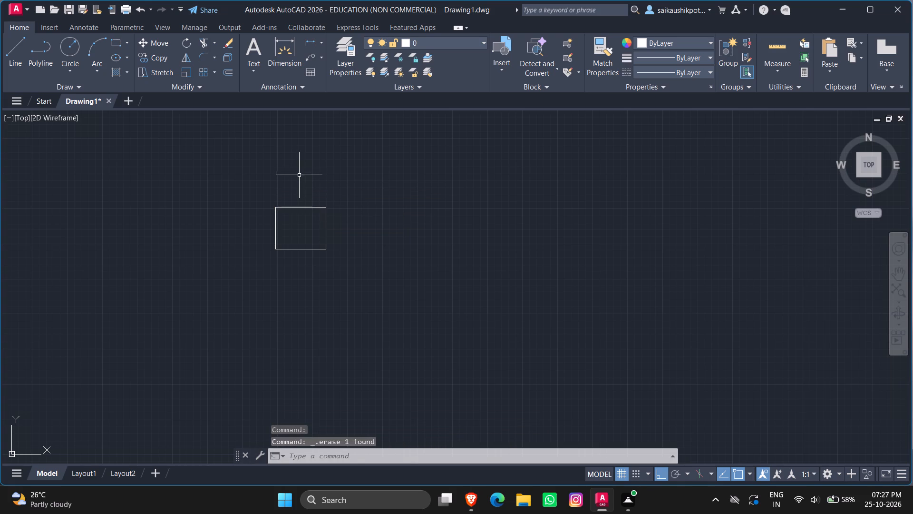
# Offset the rectangle's top side 9" outward.
pyautogui.press('o')
pyautogui.press('Return')
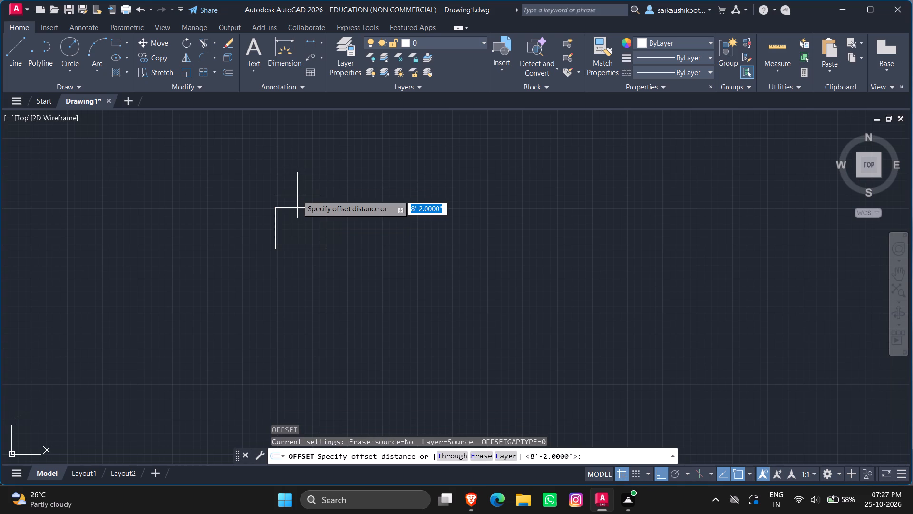
pyautogui.press('9')
pyautogui.hotkey('shift', '"')
pyautogui.press('Return')
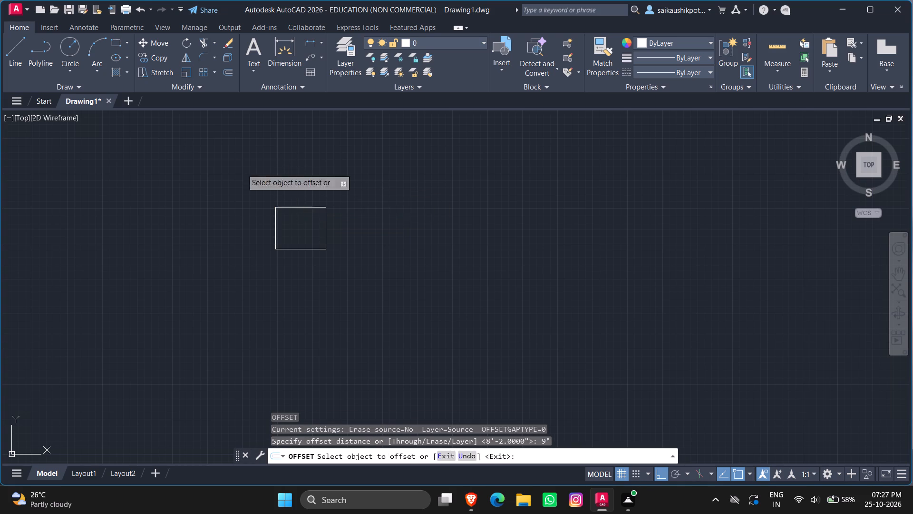
pyautogui.scroll(3, 260, 188)
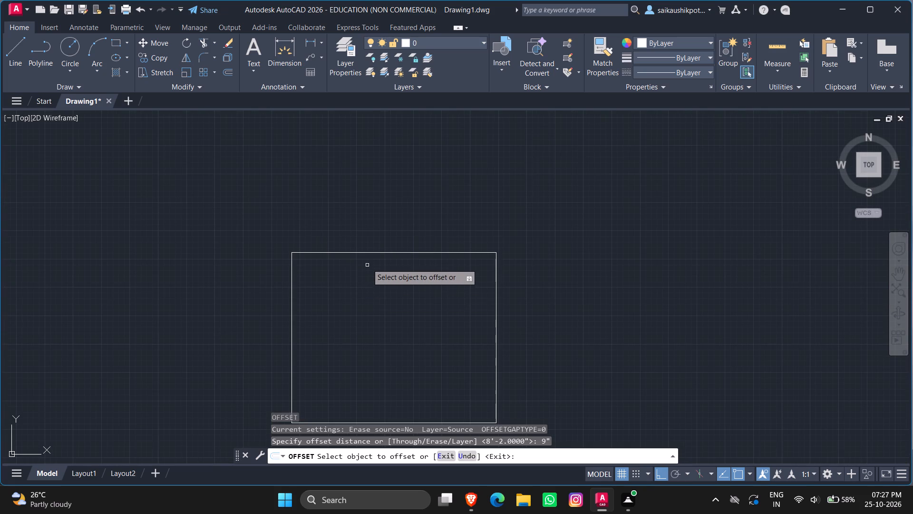
pyautogui.click(364, 253)
pyautogui.click(379, 222)
pyautogui.scroll(-2, 351, 239)
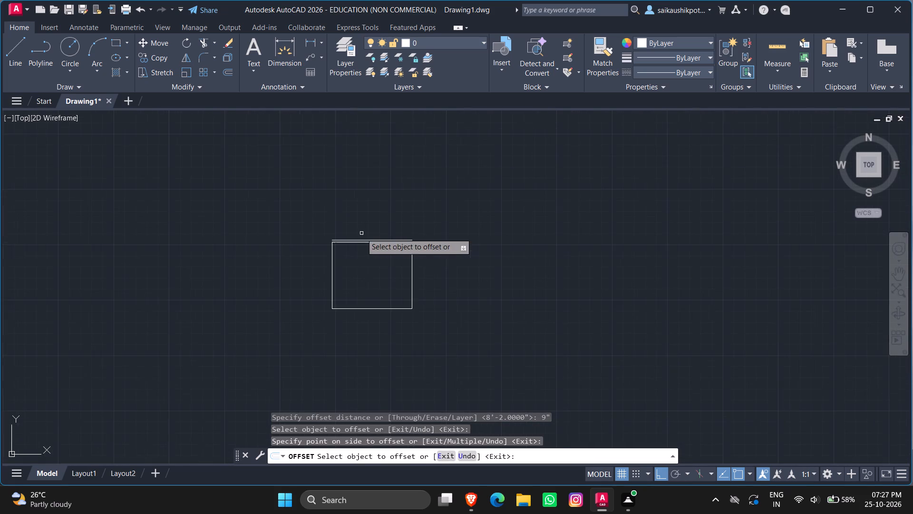
# Offset the rectangle's left, right and bottom sides outward by the same 9" and end the Offset command.
pyautogui.scroll(2, 345, 251)
pyautogui.scroll(-1, 313, 274)
pyautogui.scroll(1, 311, 278)
pyautogui.click(308, 280)
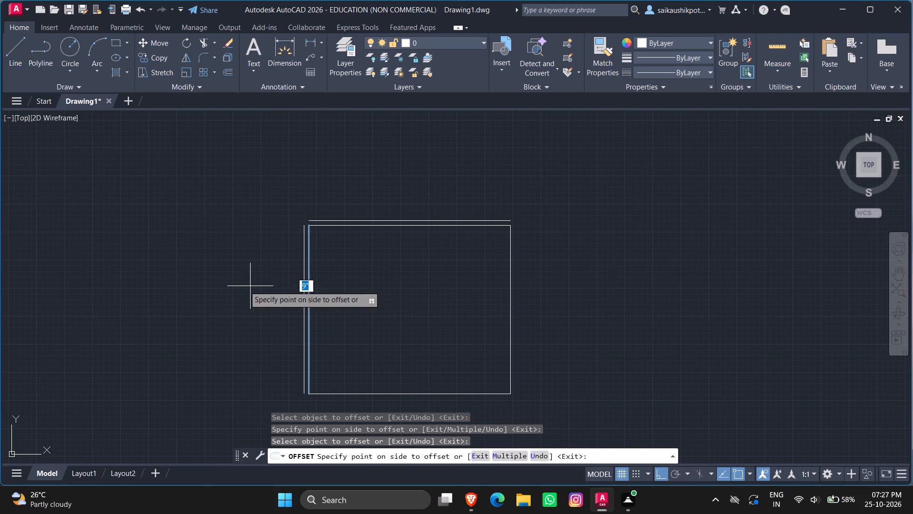
pyautogui.click(244, 286)
pyautogui.click(510, 287)
pyautogui.click(560, 288)
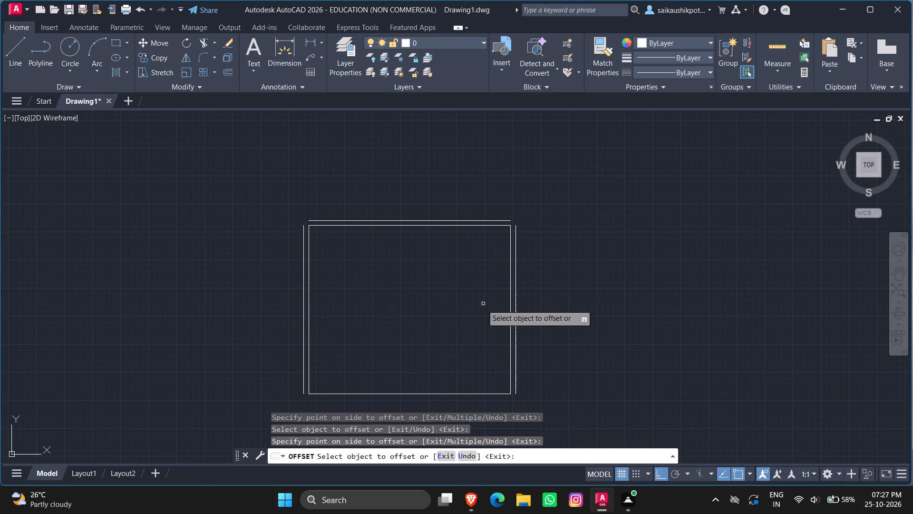
pyautogui.scroll(-1, 442, 255)
pyautogui.scroll(1, 405, 344)
pyautogui.click(401, 341)
pyautogui.doubleClick(410, 380)
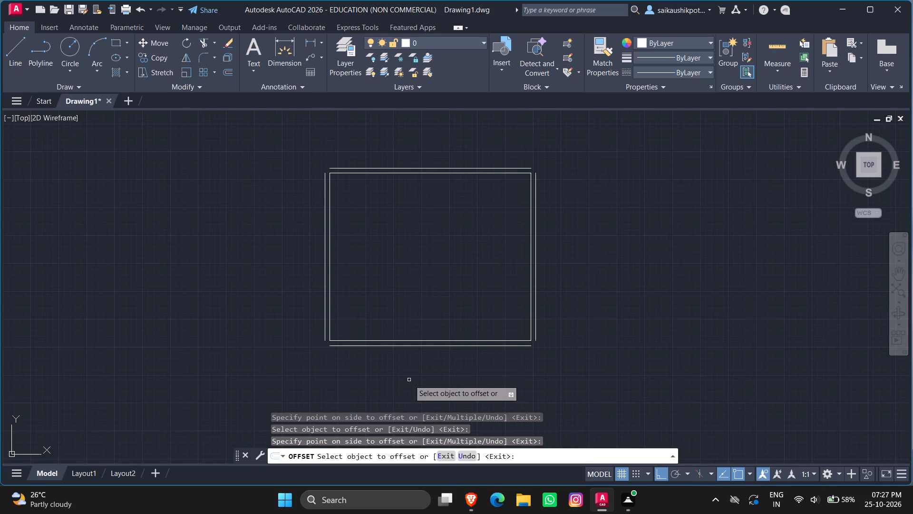
pyautogui.press('Escape')
pyautogui.press('Escape')
pyautogui.press('Escape')
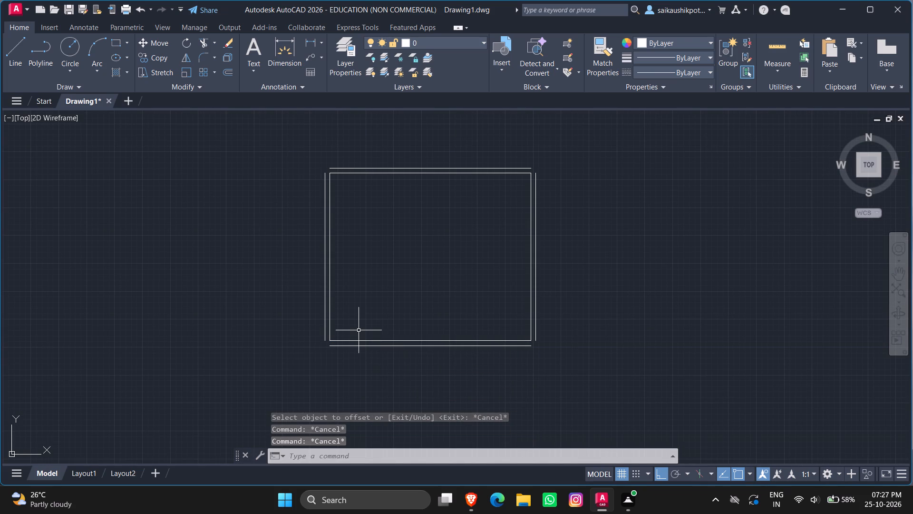
# Join the outer wall lines at the lower-left and lower-right corners using zero-radius Fillets.
pyautogui.write('fillet')
pyautogui.press('Return')
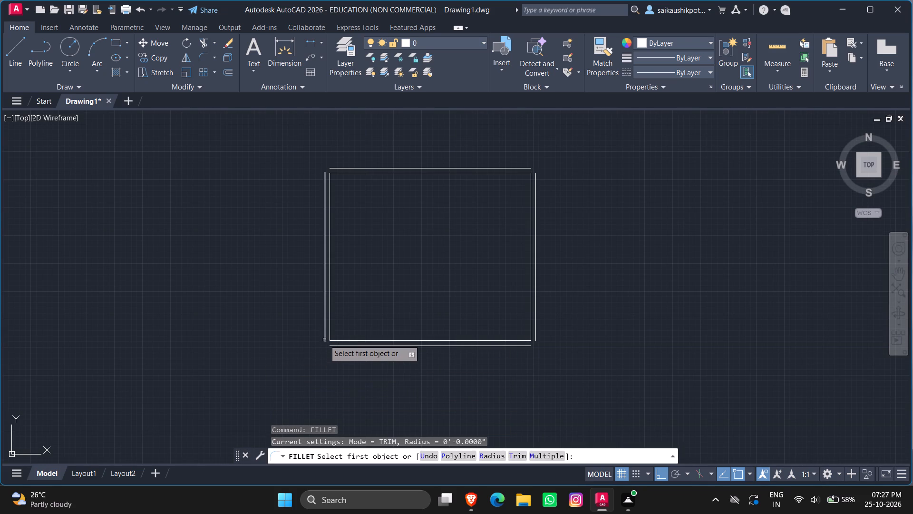
pyautogui.click(324, 340)
pyautogui.click(333, 346)
pyautogui.press('space')
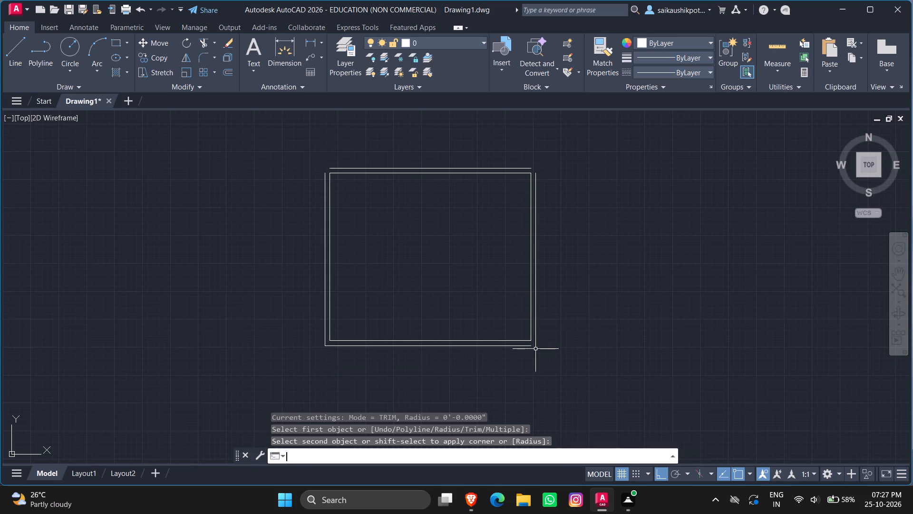
pyautogui.click(531, 346)
pyautogui.click(536, 341)
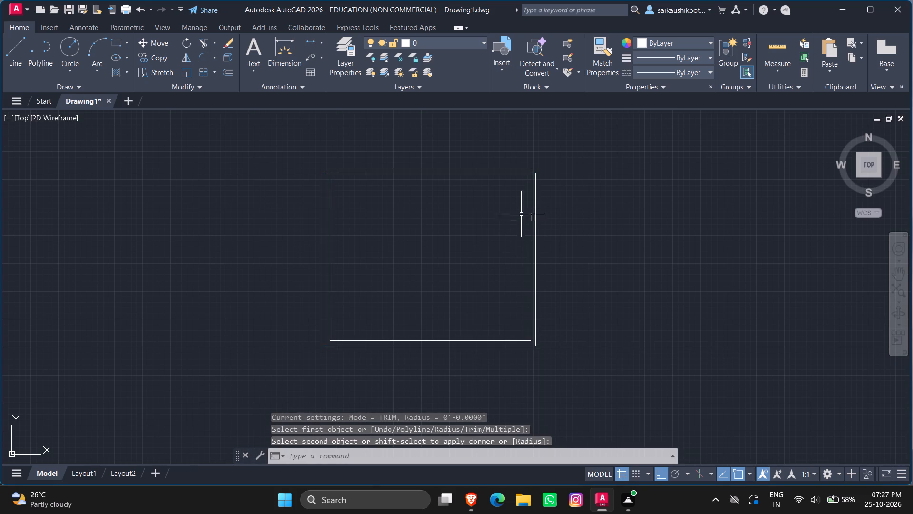
# Join the outer wall lines at the upper-right and upper-left corners using zero-radius Fillets.
pyautogui.press('space')
pyautogui.click(523, 167)
pyautogui.click(537, 175)
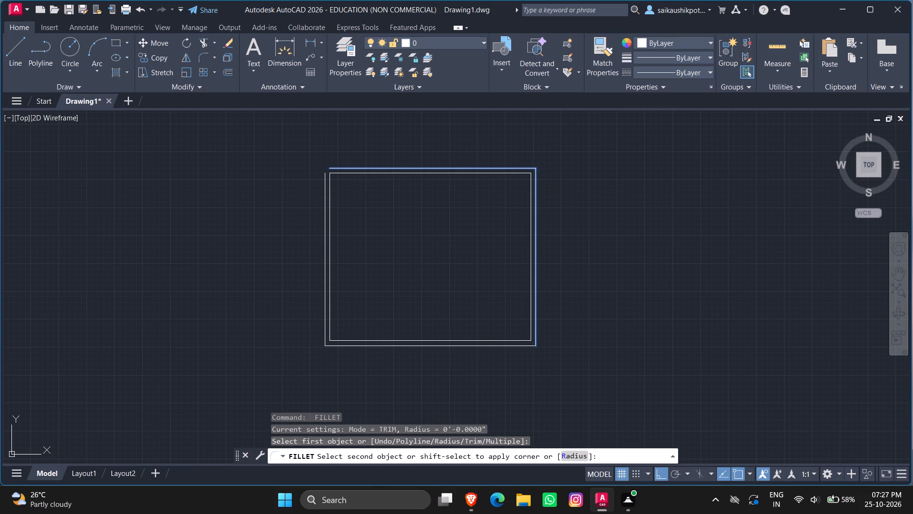
pyautogui.press('space')
pyautogui.scroll(2, 325, 174)
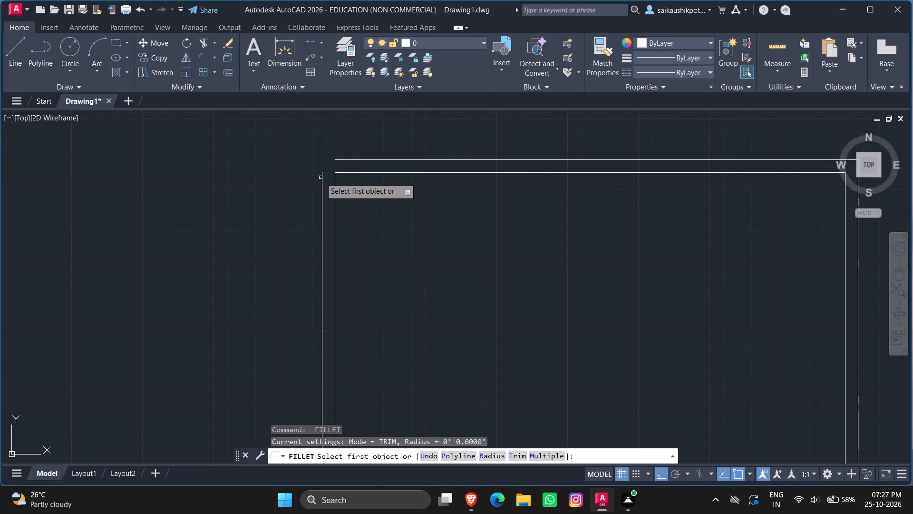
pyautogui.click(323, 178)
pyautogui.click(347, 158)
pyautogui.scroll(-1, 318, 143)
pyautogui.press('Escape')
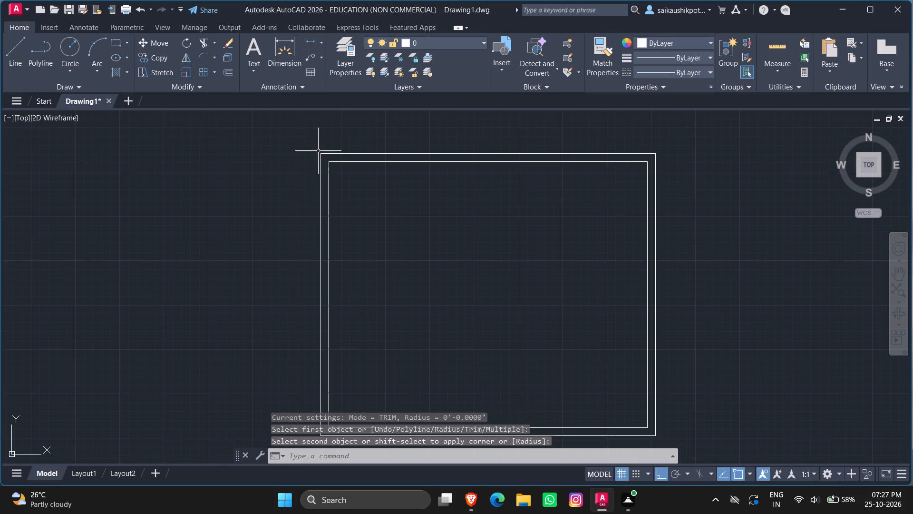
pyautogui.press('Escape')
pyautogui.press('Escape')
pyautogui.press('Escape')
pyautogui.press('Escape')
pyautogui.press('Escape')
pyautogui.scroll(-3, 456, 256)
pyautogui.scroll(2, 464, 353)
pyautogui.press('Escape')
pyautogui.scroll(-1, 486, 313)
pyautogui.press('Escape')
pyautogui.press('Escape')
# Offset the outer rectangle's bottom line 10' downward.
pyautogui.press('o')
pyautogui.press('Return')
pyautogui.write("10'")
pyautogui.press('Return')
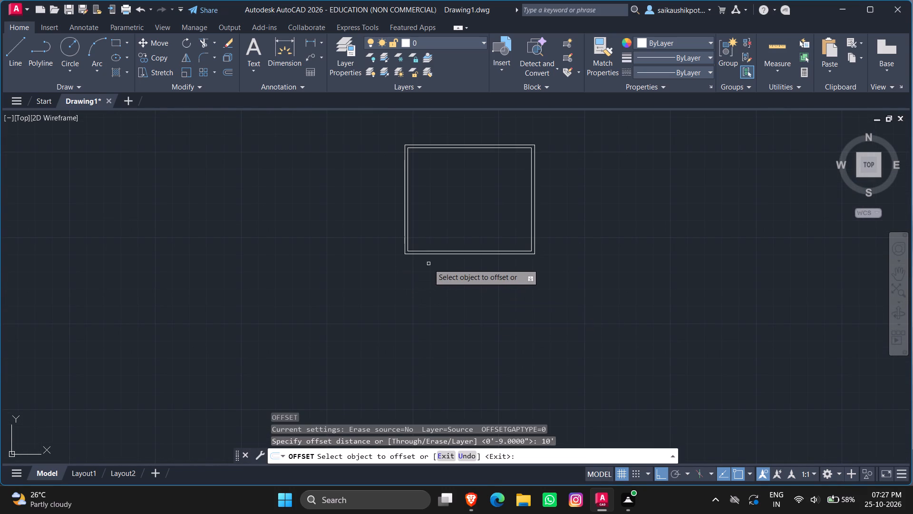
pyautogui.click(437, 255)
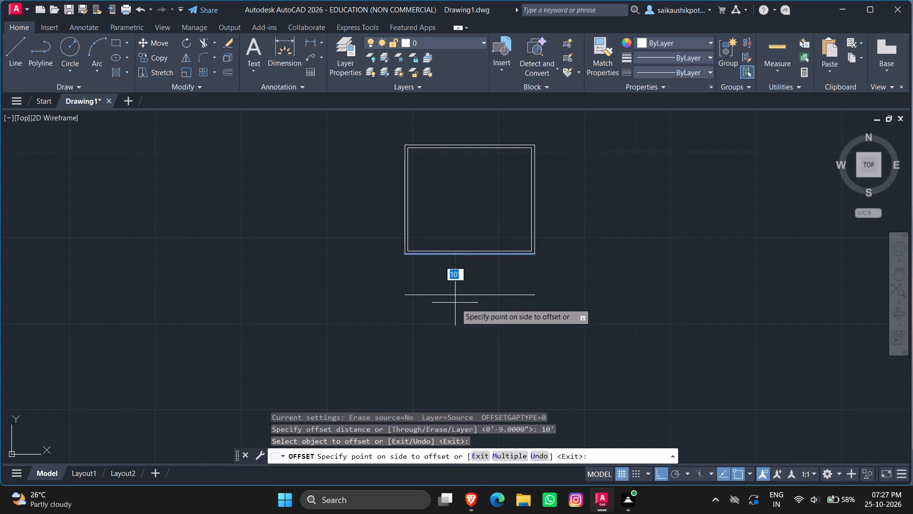
pyautogui.click(456, 303)
pyautogui.press('Escape')
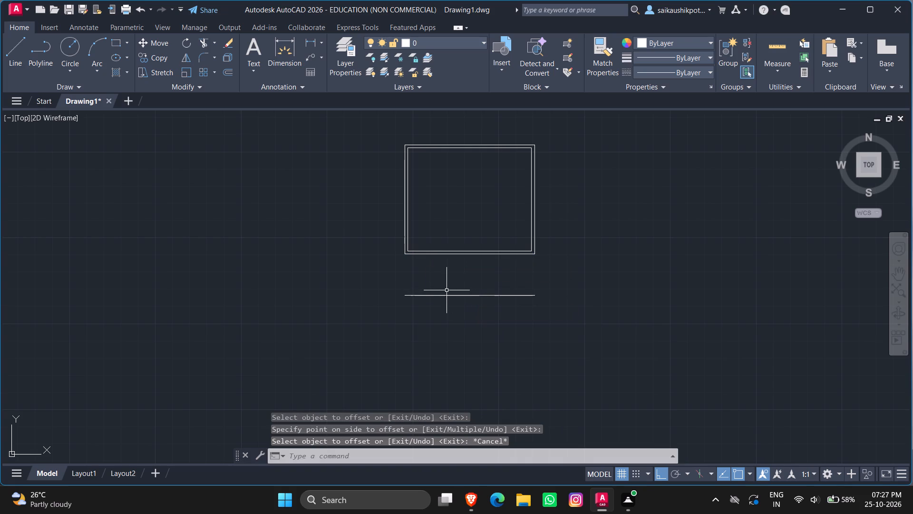
# Offset the separate horizontal line below the rectangle another 9" downward.
pyautogui.press('space')
pyautogui.press('space')
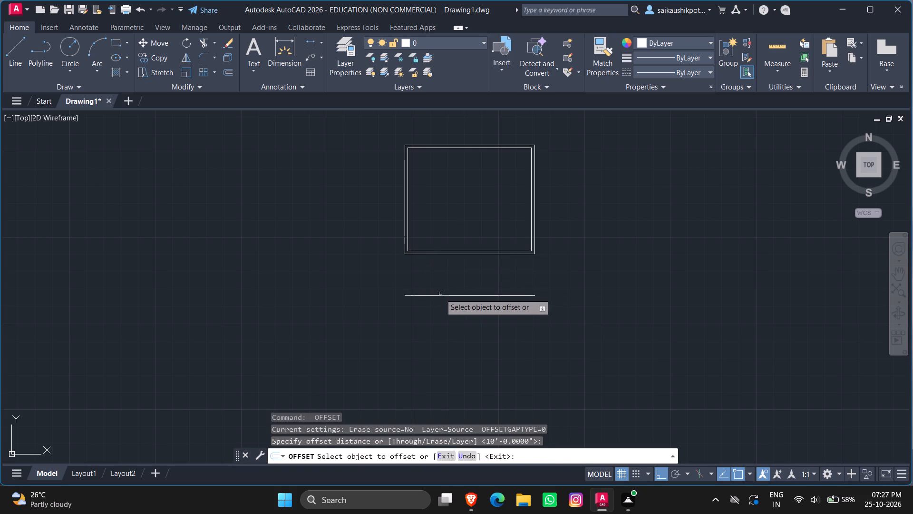
pyautogui.click(440, 294)
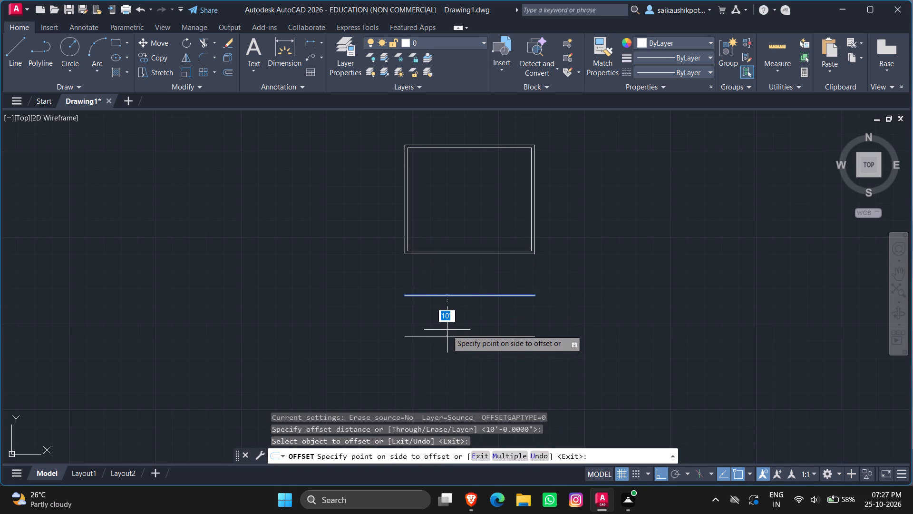
pyautogui.write('9"')
pyautogui.press('Return')
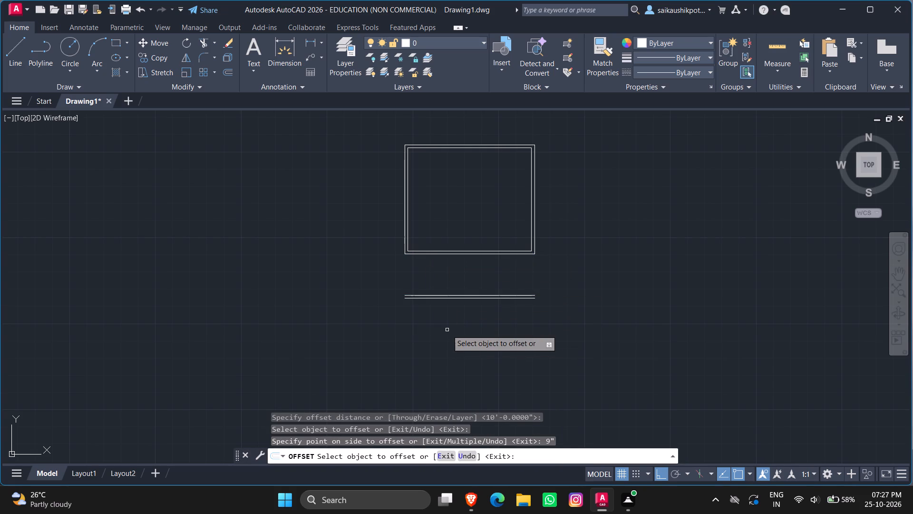
# Offset the lower line of the 9" pair 8' downward and end the Offset command.
pyautogui.click(455, 299)
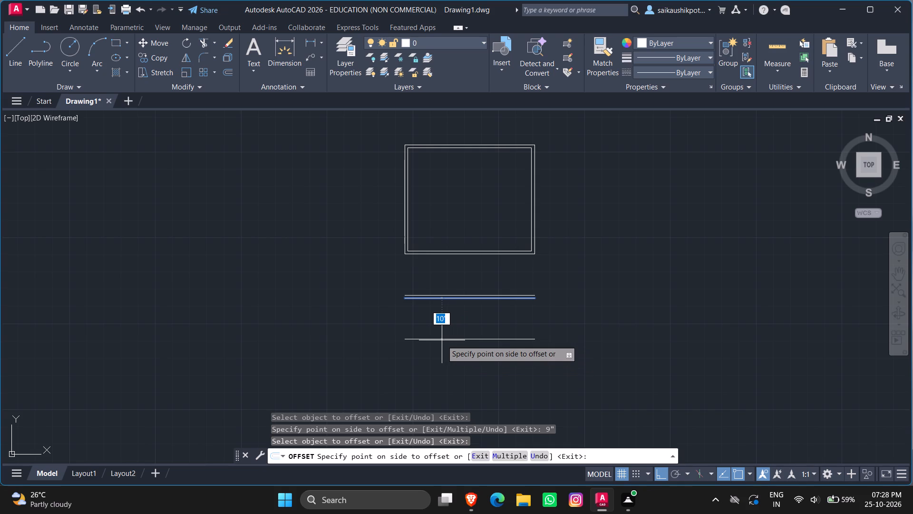
pyautogui.press('8')
pyautogui.press("'")
pyautogui.press('Return')
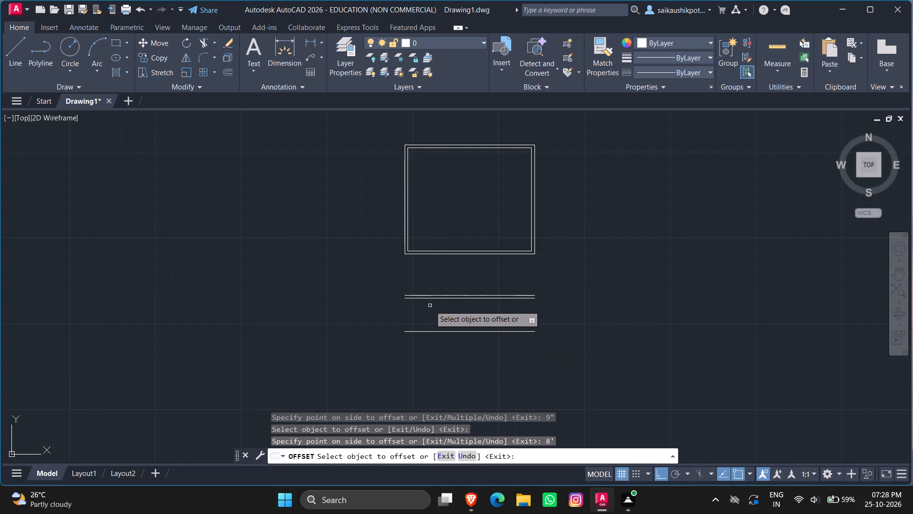
pyautogui.press('Escape')
pyautogui.press('Escape')
# Draw a vertical line from the outer rectangle's lower-left corner down to the left end of the lowest horizontal line.
pyautogui.press('l')
pyautogui.press('Return')
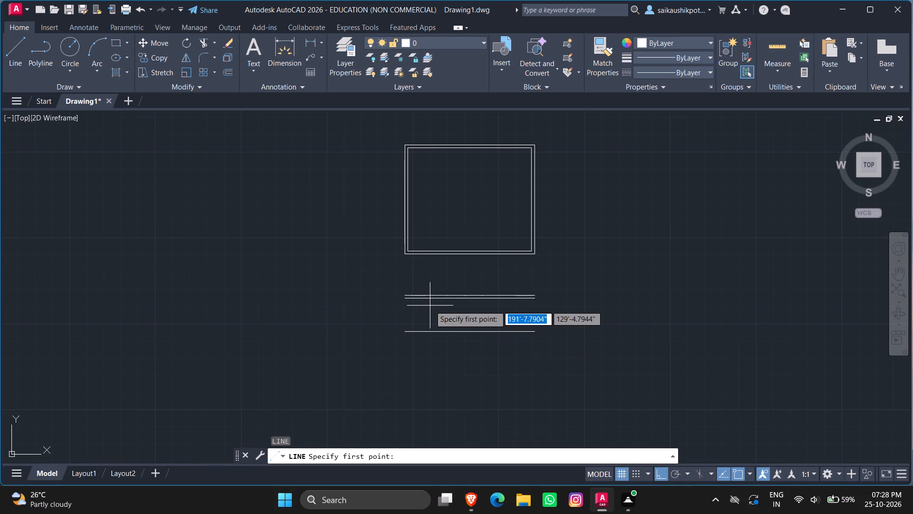
pyautogui.scroll(2, 406, 297)
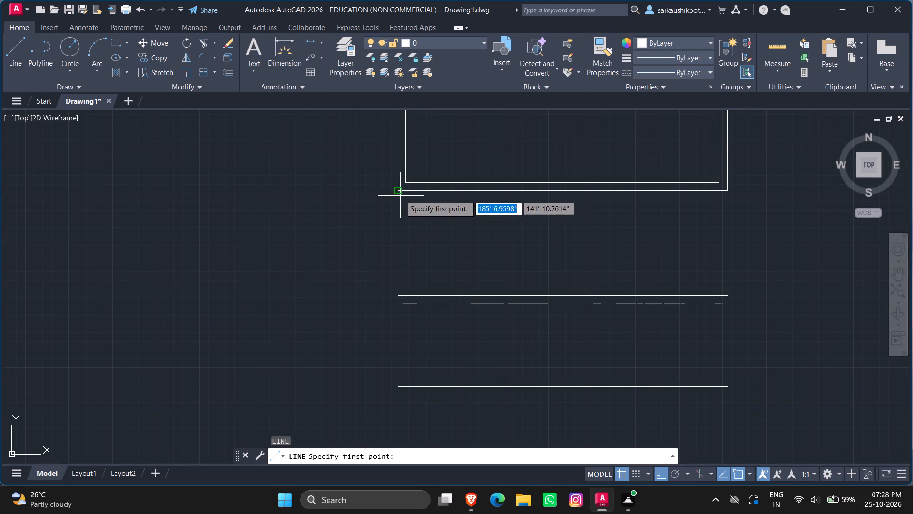
pyautogui.click(397, 191)
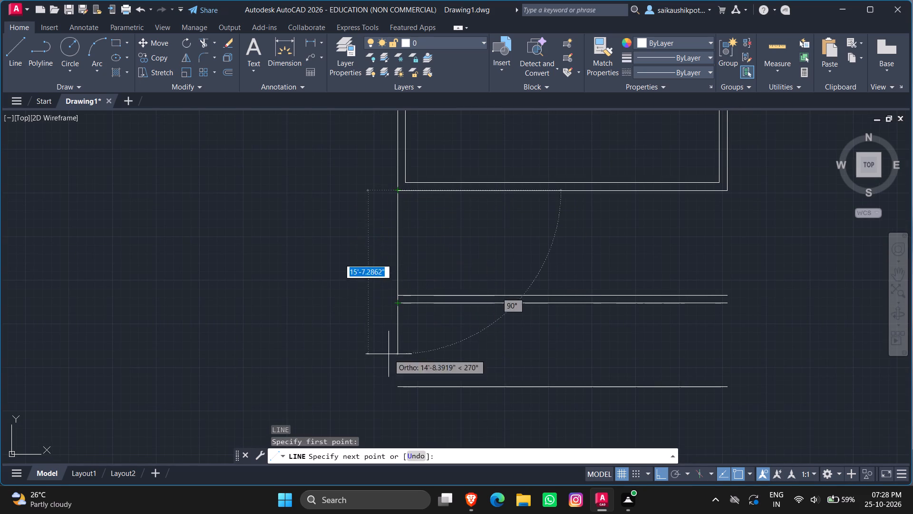
pyautogui.click(398, 384)
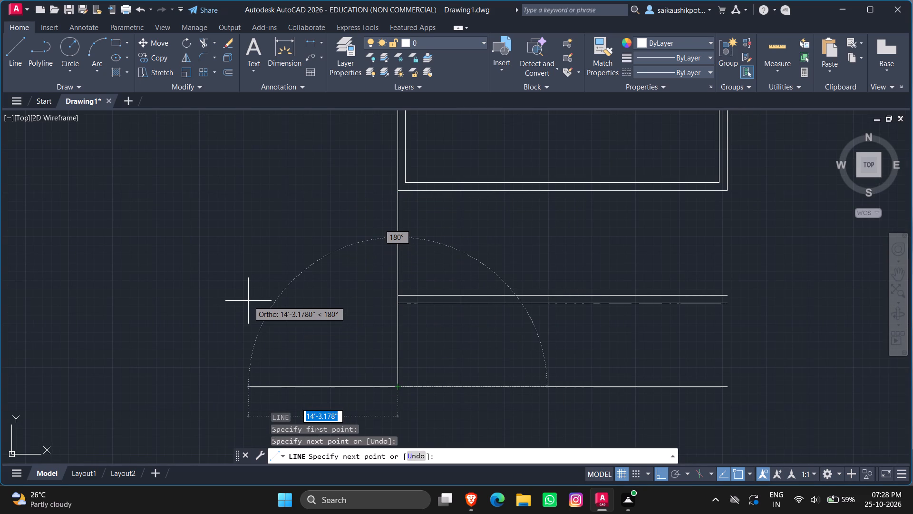
pyautogui.press('Escape')
pyautogui.press('Escape')
pyautogui.press('Escape')
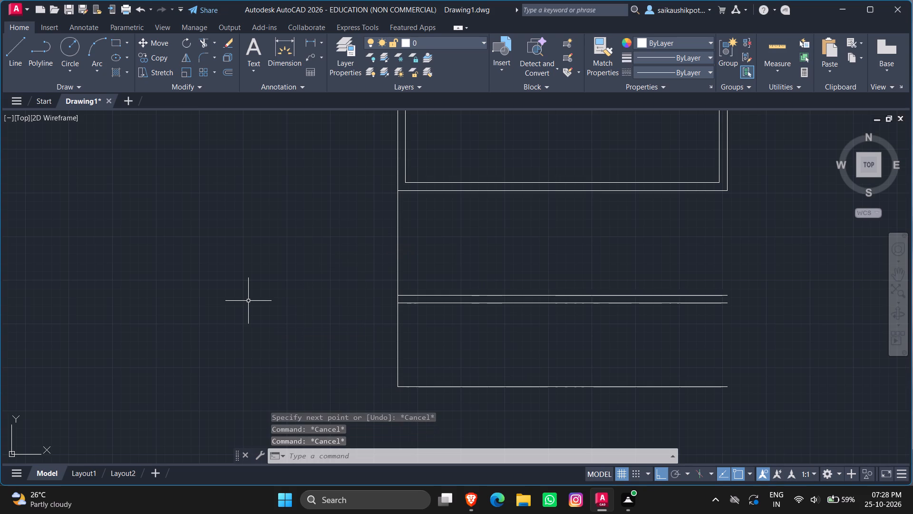
pyautogui.scroll(-1, 530, 248)
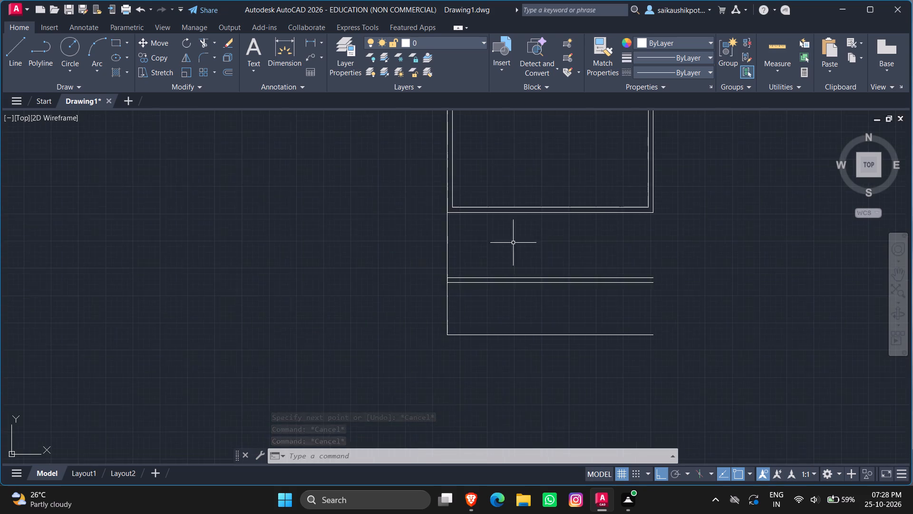
# Quick-measure the spaces below the outer rectangle.
pyautogui.scroll(-1, 491, 239)
pyautogui.scroll(1, 466, 240)
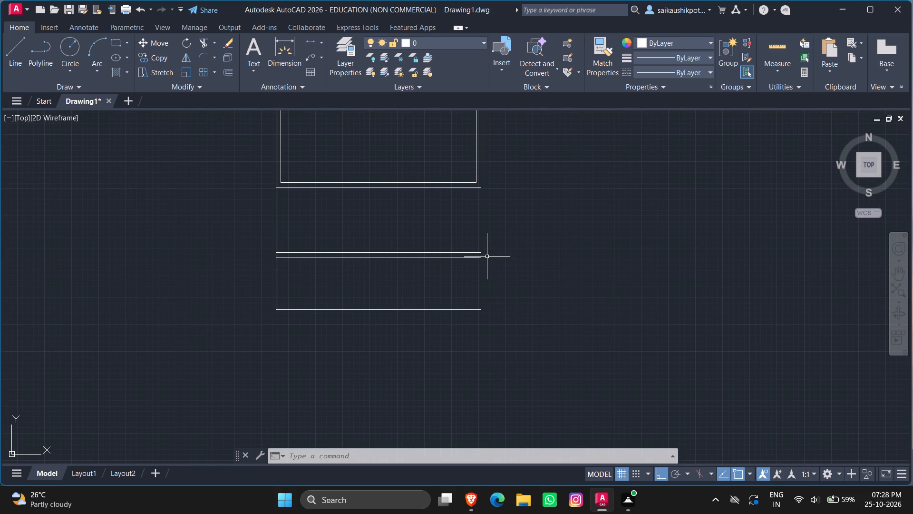
pyautogui.scroll(1, 487, 253)
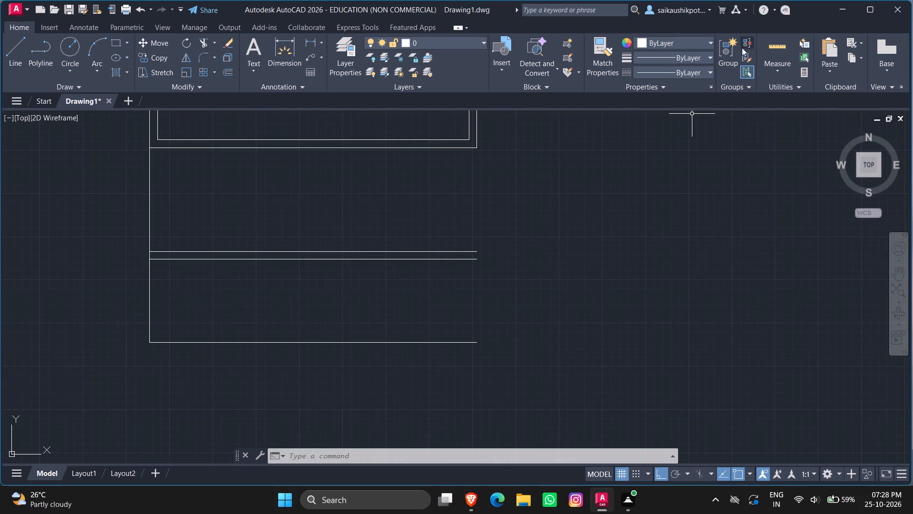
pyautogui.doubleClick(770, 50)
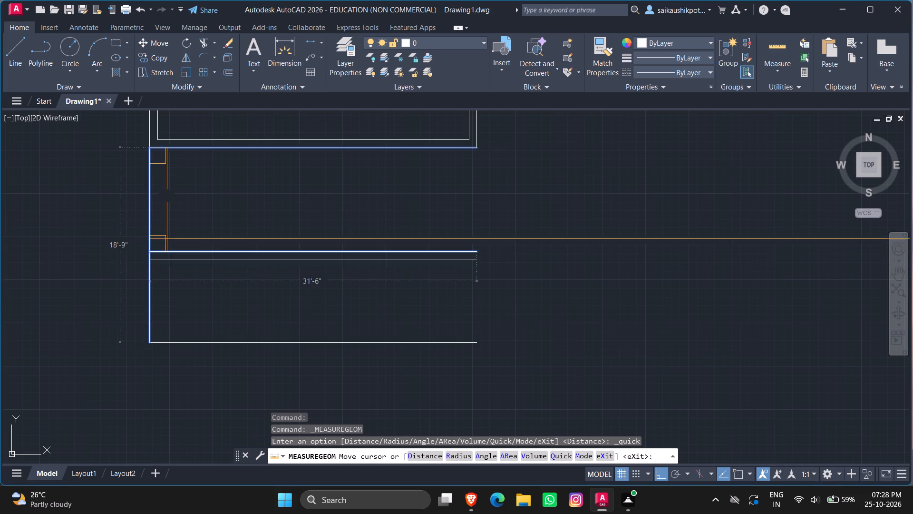
pyautogui.press('Escape')
pyautogui.press('Escape')
pyautogui.press('Escape')
pyautogui.press('Escape')
# Draw a vertical line from the outer rectangle's lower-right corner down to the right end of the 9" pair's upper line.
pyautogui.press('l')
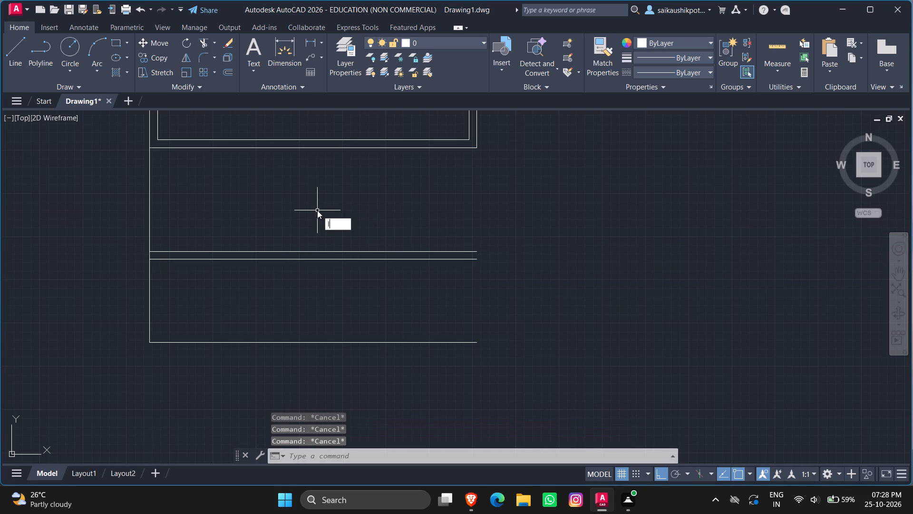
pyautogui.press('Return')
pyautogui.doubleClick(477, 148)
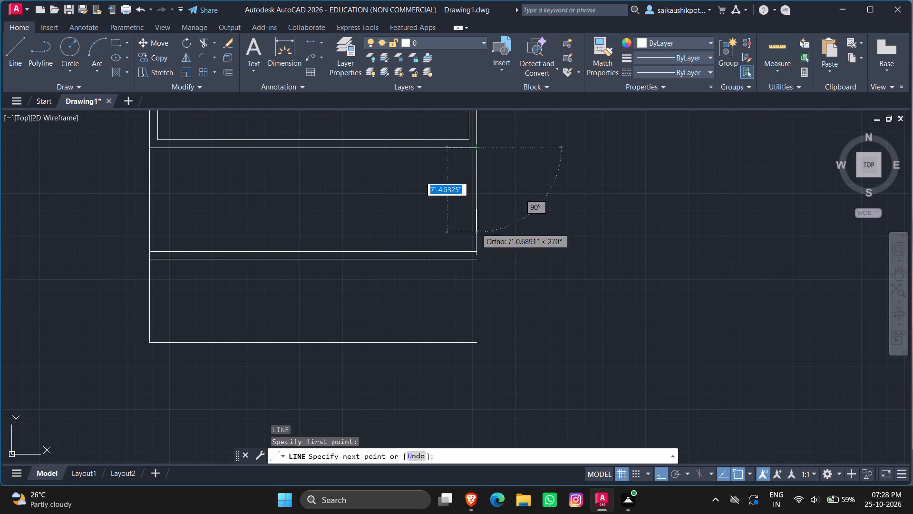
pyautogui.click(475, 250)
pyautogui.press('Escape')
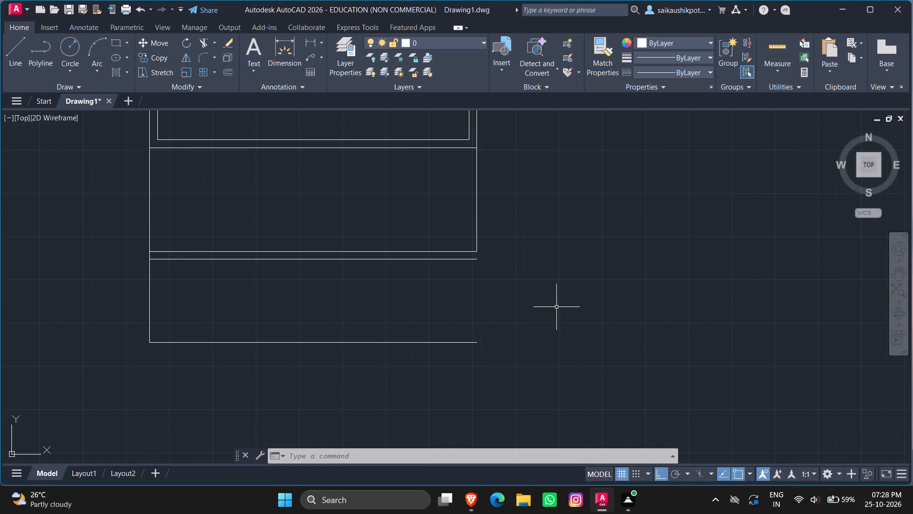
pyautogui.press('Escape')
pyautogui.press('Escape')
pyautogui.press('Escape')
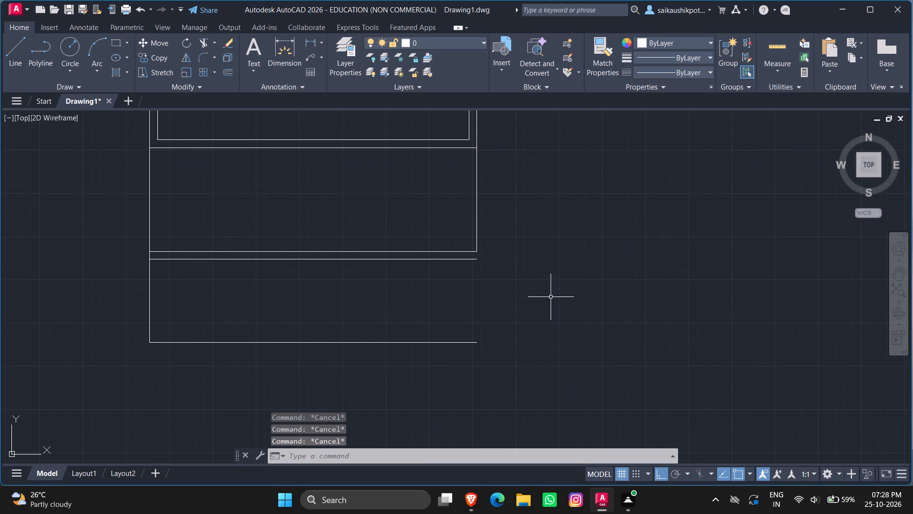
pyautogui.press('Escape')
pyautogui.press('Escape')
pyautogui.press('Escape')
pyautogui.press('Escape')
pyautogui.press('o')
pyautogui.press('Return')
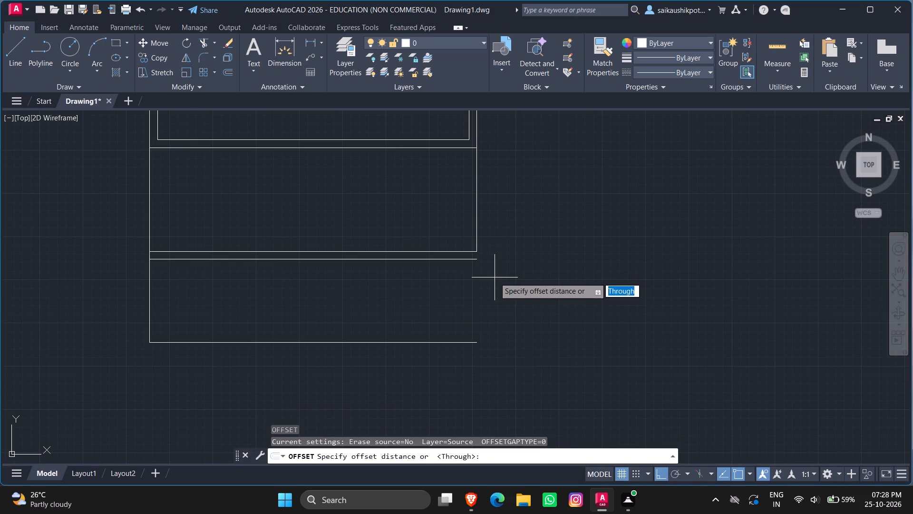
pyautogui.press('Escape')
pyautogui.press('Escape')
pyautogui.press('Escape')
# Stretch the lower end of the new right-hand vertical line down to the lower line of the 9" pair.
pyautogui.click(486, 232)
pyautogui.click(456, 226)
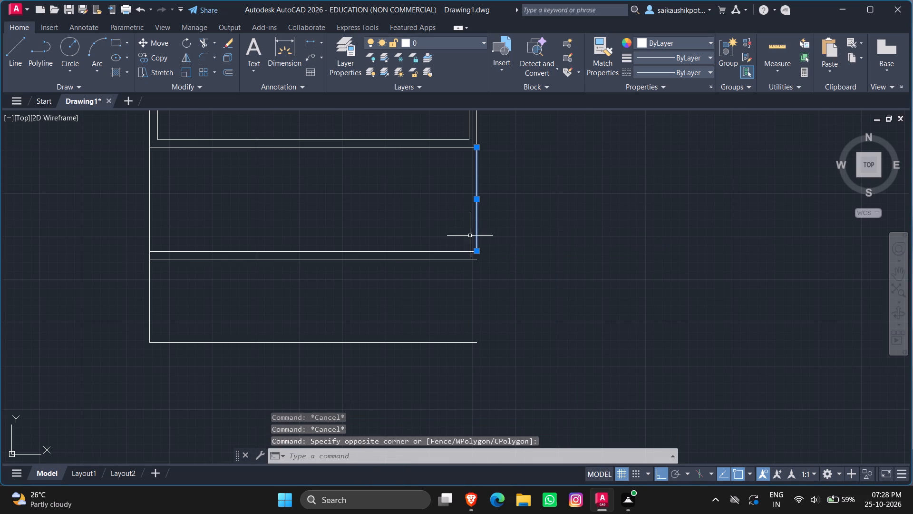
pyautogui.click(477, 251)
pyautogui.click(476, 263)
pyautogui.press('Escape')
pyautogui.press('Escape')
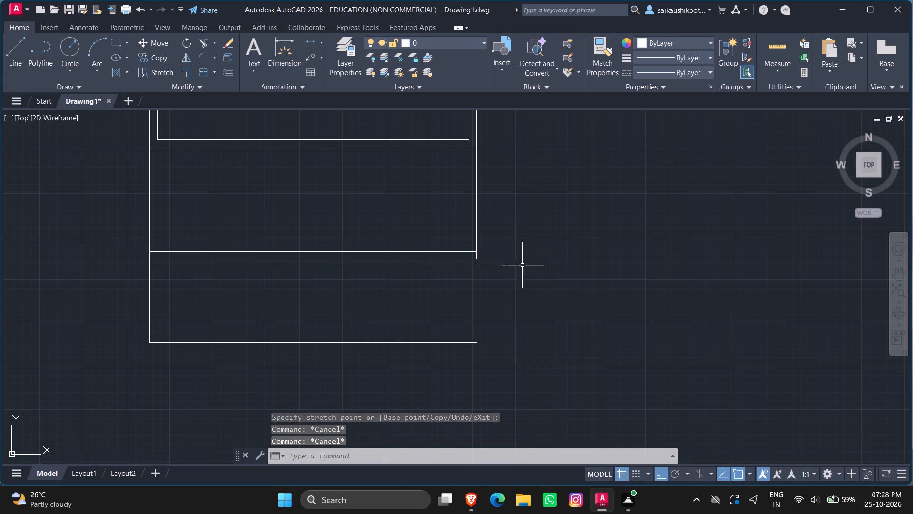
pyautogui.press('Escape')
# Offset the right-hand vertical line below the outer rectangle 9" inward.
pyautogui.press('o')
pyautogui.press('Return')
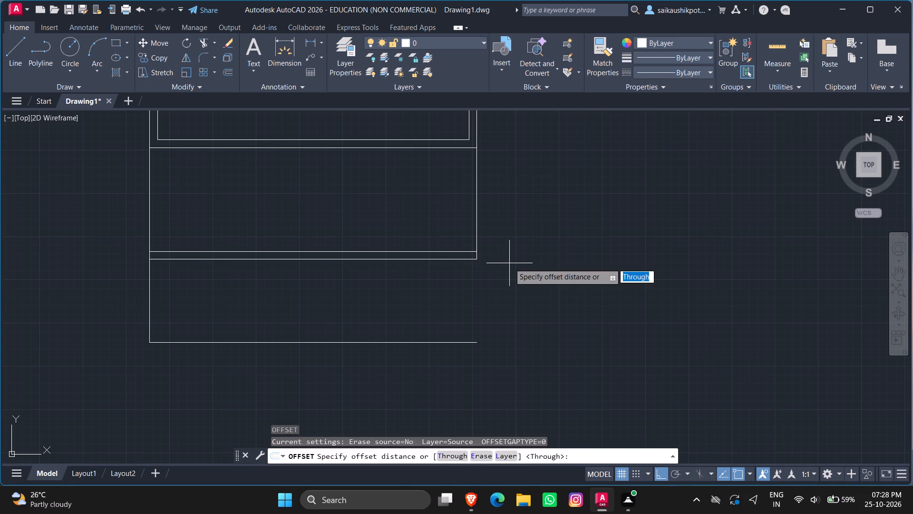
pyautogui.press('9')
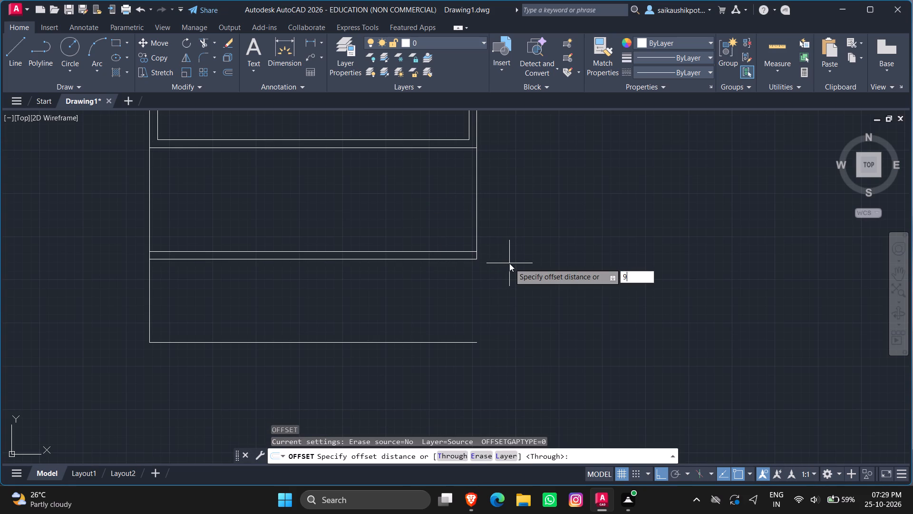
pyautogui.hotkey('shift', '"')
pyautogui.press('Return')
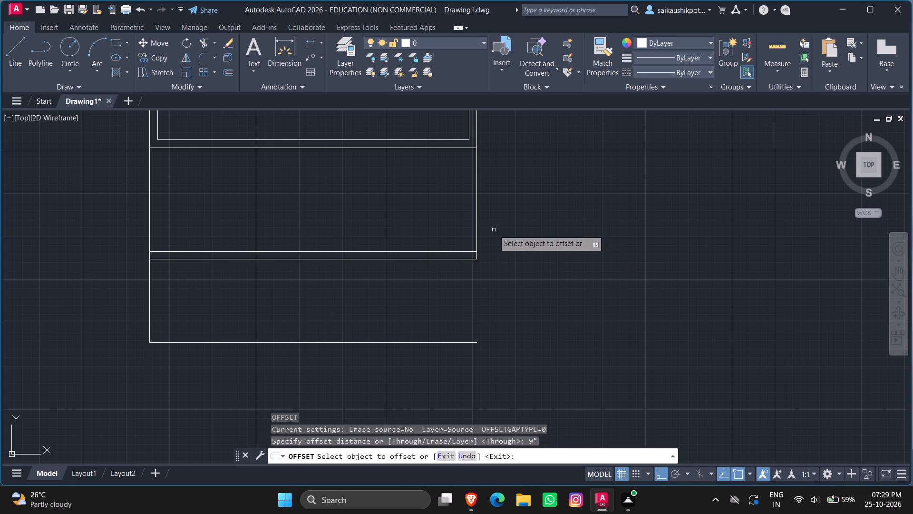
pyautogui.click(476, 219)
pyautogui.click(457, 215)
pyautogui.press('Escape')
pyautogui.press('Escape')
pyautogui.press('Escape')
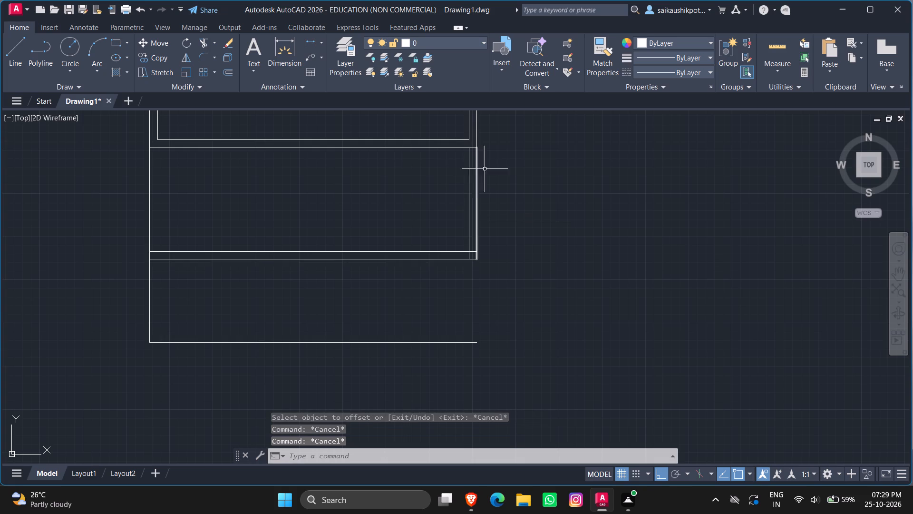
# Trim the outer rectangle's bottom line where it crosses the 9" right wall of the space below.
pyautogui.press('t')
pyautogui.press('r')
pyautogui.press('Return')
pyautogui.press('Return')
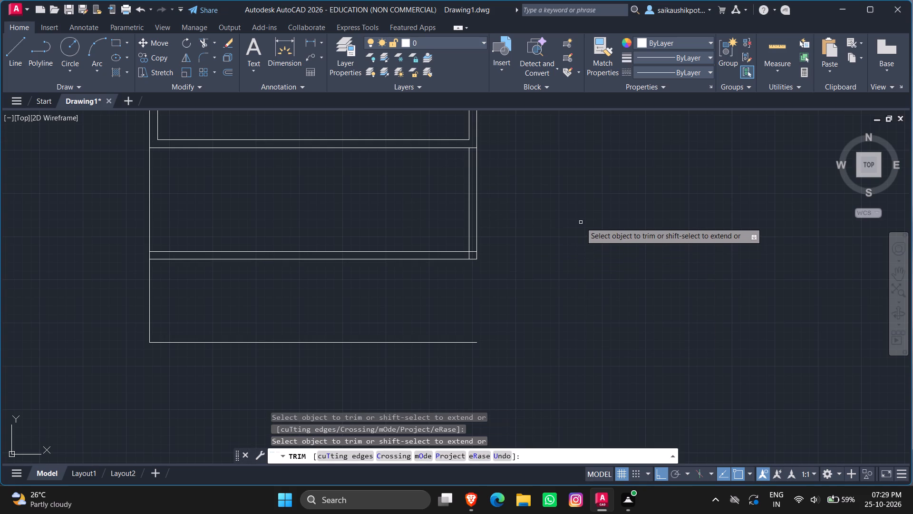
pyautogui.scroll(4, 470, 148)
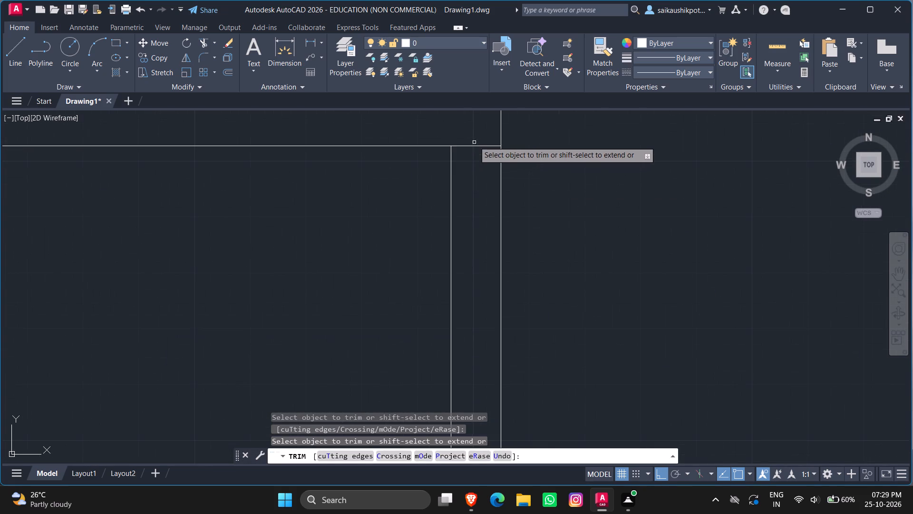
pyautogui.moveTo(474, 137); pyautogui.dragTo(471, 158)
pyautogui.click(474, 174)
pyautogui.press('Escape')
pyautogui.scroll(-4, 524, 188)
# Trim the overlapping wall lines at the lower-right corner of the 10' space to form a clean inner corner.
pyautogui.press('space')
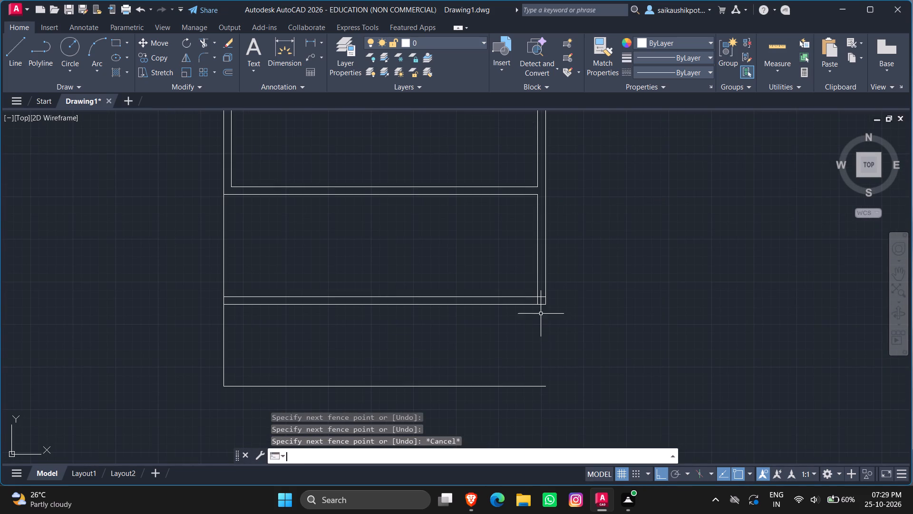
pyautogui.press('space')
pyautogui.scroll(4, 536, 304)
pyautogui.moveTo(544, 290); pyautogui.dragTo(486, 287)
pyautogui.moveTo(546, 289); pyautogui.dragTo(544, 236)
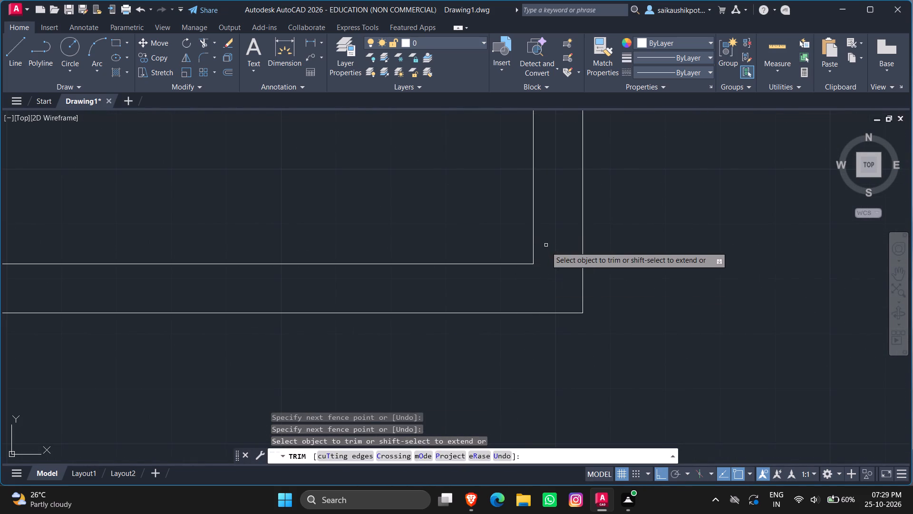
pyautogui.press('Escape')
pyautogui.scroll(-4, 553, 288)
pyautogui.press('Escape')
pyautogui.press('Escape')
pyautogui.press('Escape')
pyautogui.press('Escape')
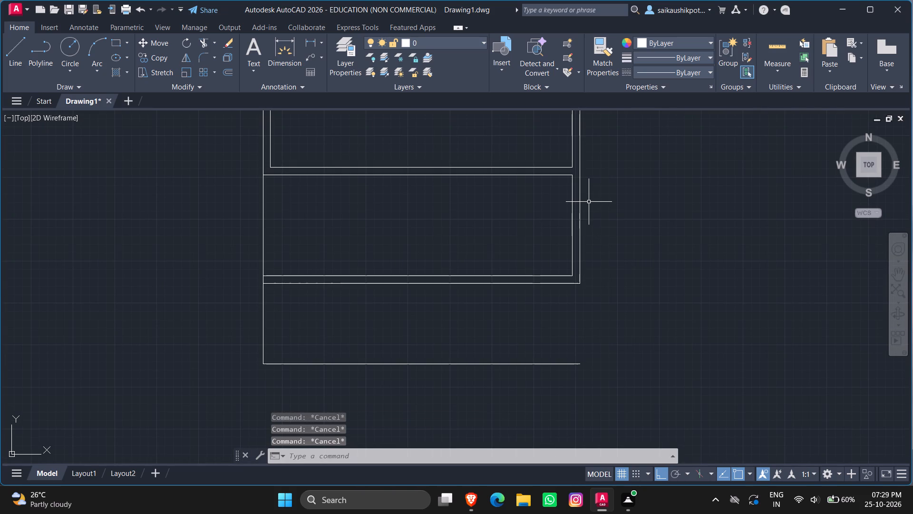
pyautogui.press('Escape')
# Offset the inner line of the 10' space's right wall 10' to the left.
pyautogui.press('o')
pyautogui.press('Return')
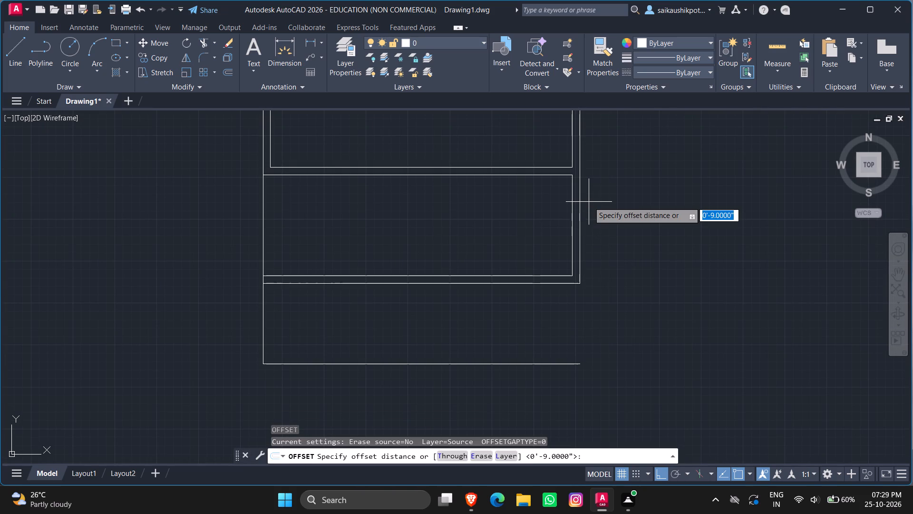
pyautogui.write("10'")
pyautogui.press('Return')
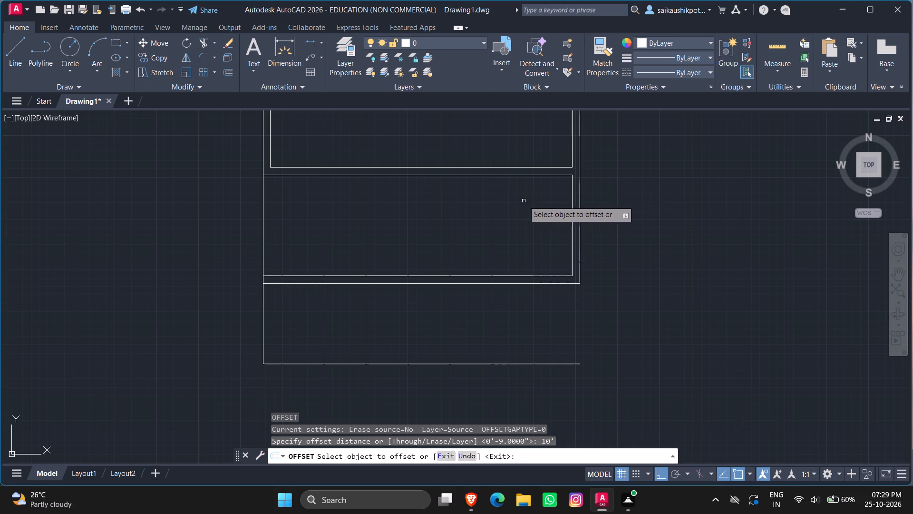
pyautogui.click(573, 211)
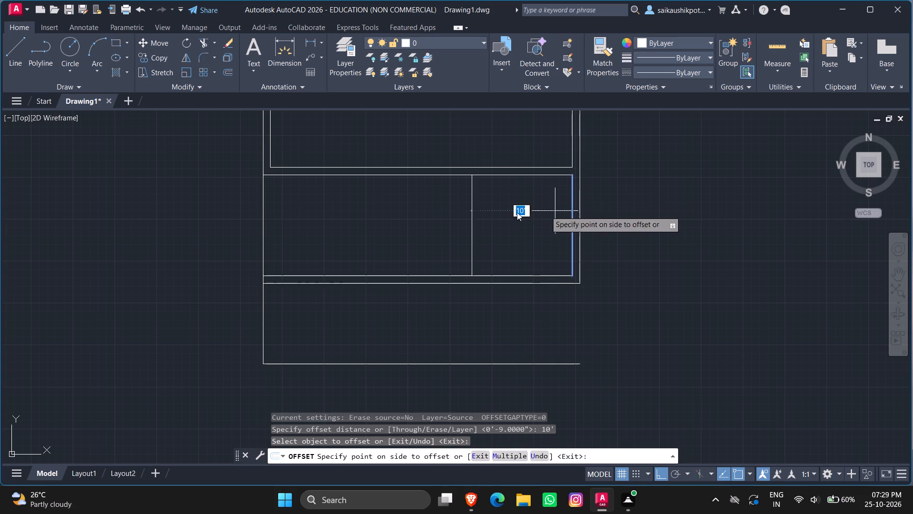
pyautogui.click(451, 223)
# Offset the new vertical partition line 9" to the left and end the Offset command.
pyautogui.click(471, 235)
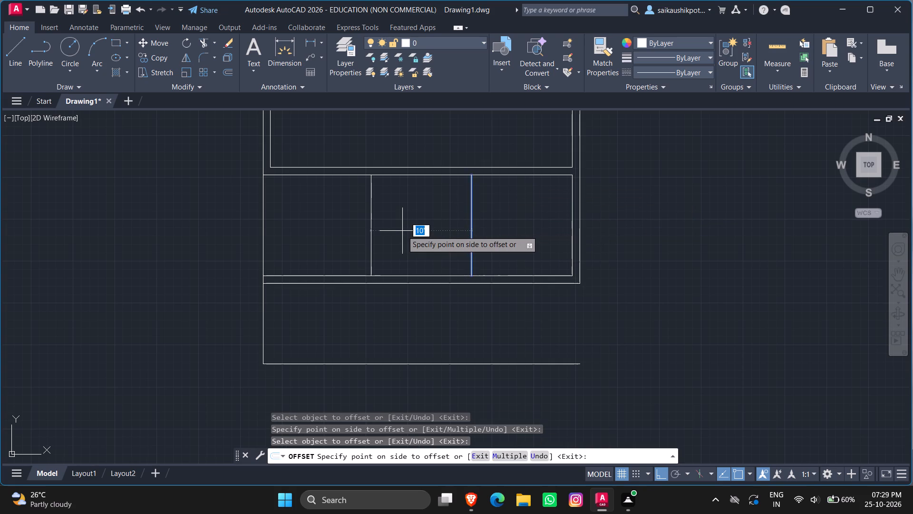
pyautogui.write('9"')
pyautogui.press('Return')
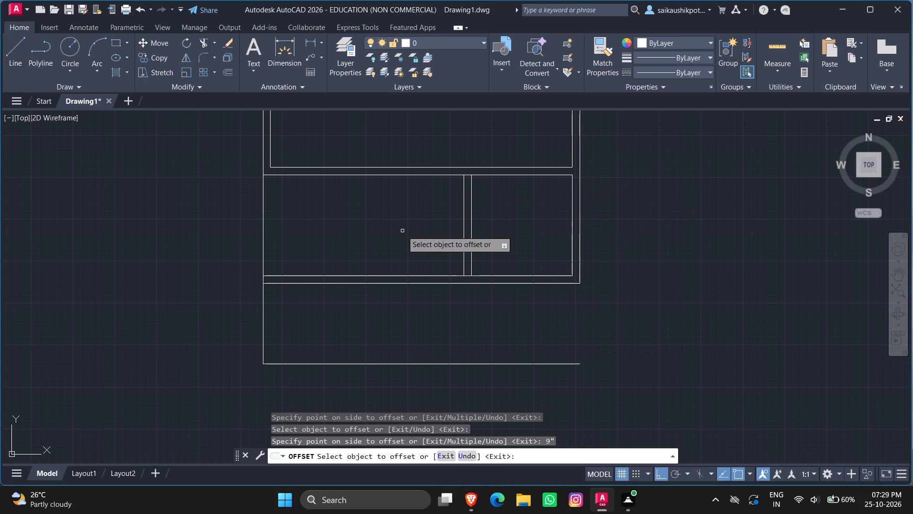
pyautogui.press('Escape')
pyautogui.press('Escape')
# Trim the 10' space's lower inner wall line between the two vertical partition lines.
pyautogui.write('tr')
pyautogui.press('Return')
pyautogui.press('Return')
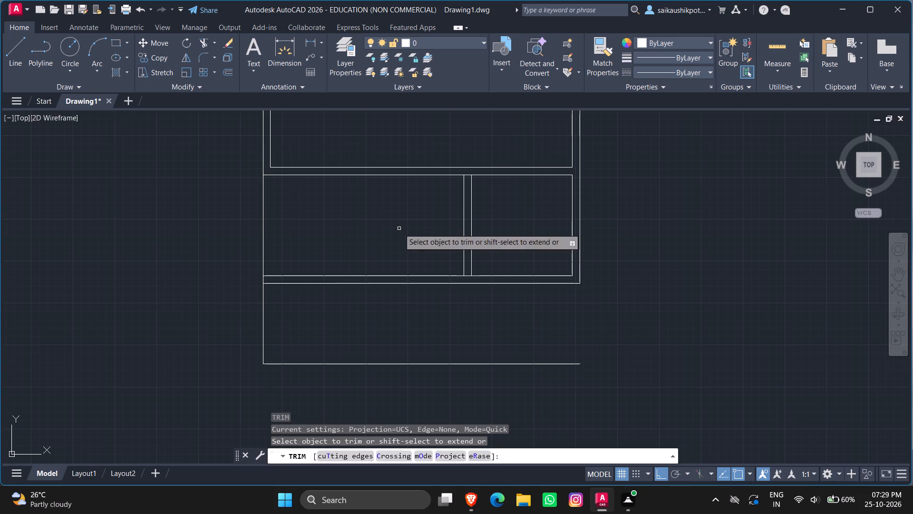
pyautogui.scroll(4, 463, 275)
pyautogui.moveTo(468, 272); pyautogui.dragTo(464, 290)
pyautogui.click(463, 314)
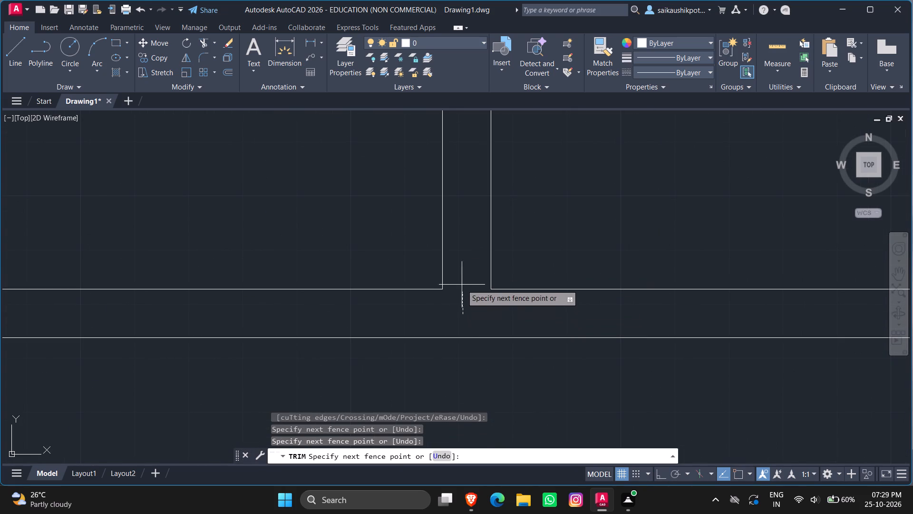
pyautogui.click(462, 285)
# Trim the 10' space's upper wall line between the two vertical partition lines and end the Trim command.
pyautogui.scroll(-3, 456, 303)
pyautogui.scroll(-1, 458, 258)
pyautogui.scroll(3, 459, 171)
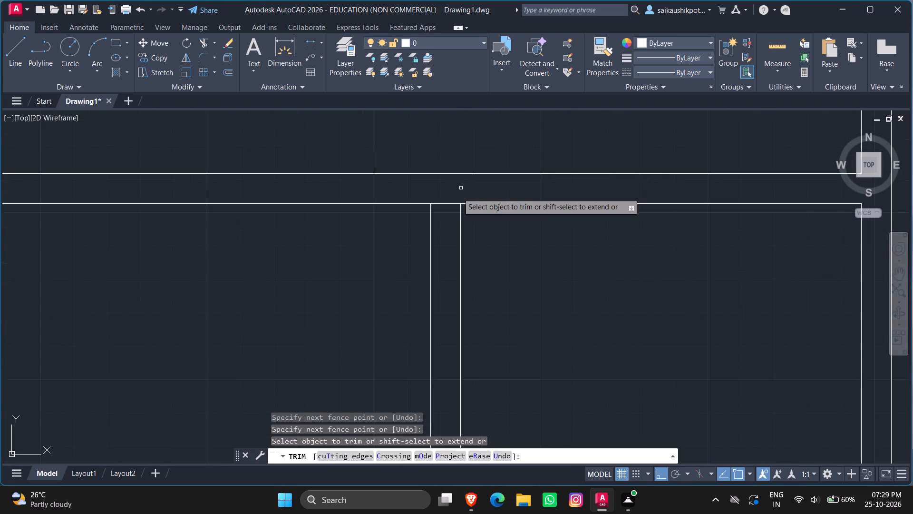
pyautogui.scroll(1, 457, 195)
pyautogui.click(440, 202)
pyautogui.click(440, 233)
pyautogui.press('Escape')
pyautogui.press('Escape')
pyautogui.scroll(1, 437, 245)
pyautogui.scroll(-5, 441, 245)
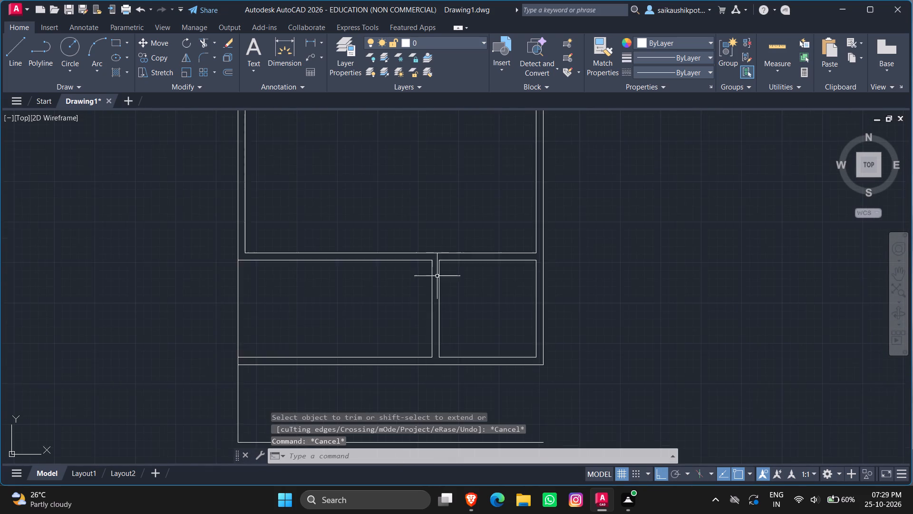
pyautogui.scroll(-1, 438, 275)
pyautogui.press('Escape')
pyautogui.press('Escape')
pyautogui.press('Escape')
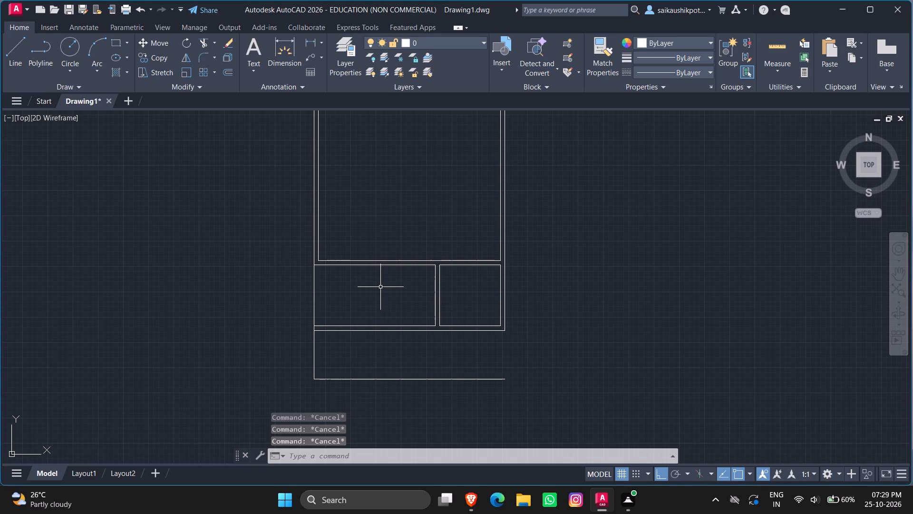
# Offset the partition's left line 4' to the left.
pyautogui.press('o')
pyautogui.press('Return')
pyautogui.write("4'")
pyautogui.press('Return')
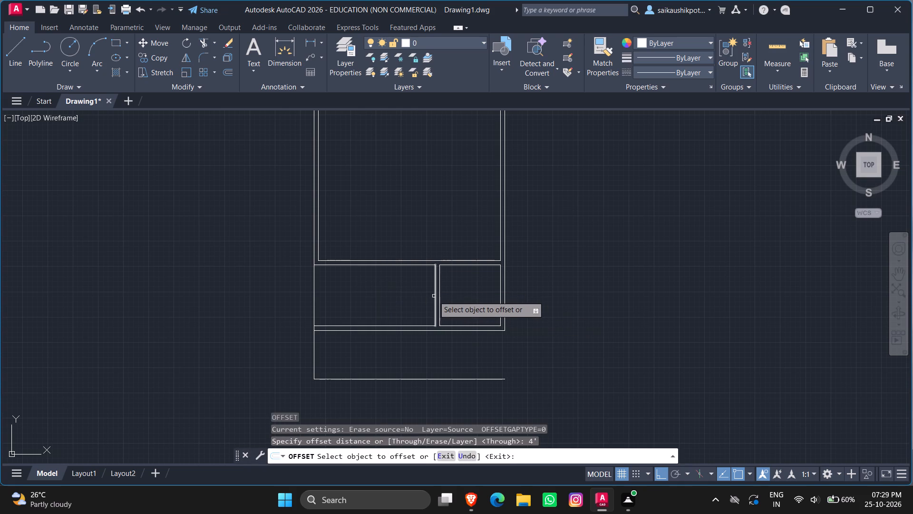
pyautogui.click(435, 296)
pyautogui.click(389, 300)
pyautogui.press('Escape')
pyautogui.press('Escape')
pyautogui.press('Escape')
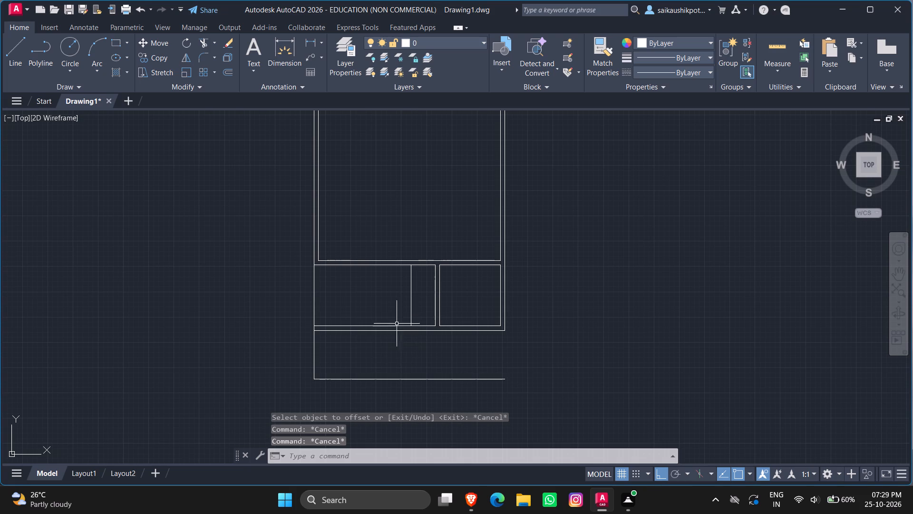
# Stretch the lower end of the 4' offset partition line down to the bottom line of the 8' space.
pyautogui.scroll(1, 403, 357)
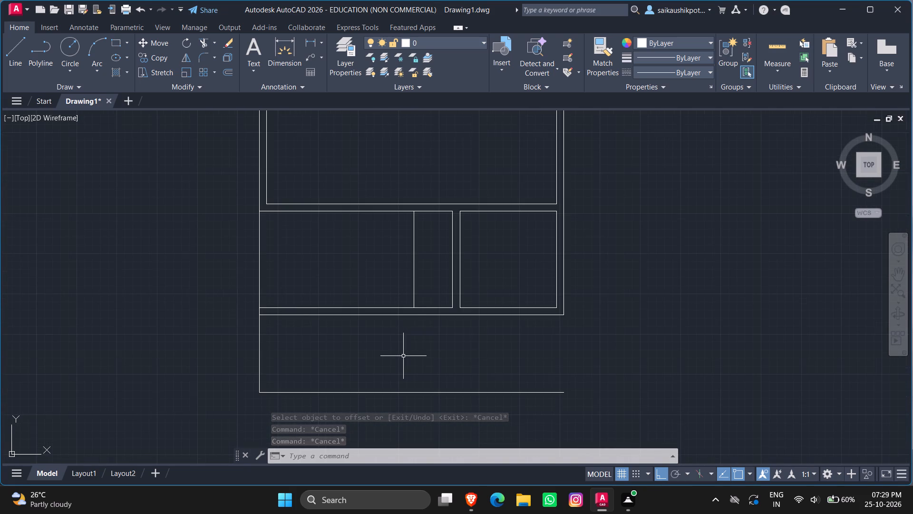
pyautogui.scroll(1, 418, 320)
pyautogui.click(426, 282)
pyautogui.click(372, 277)
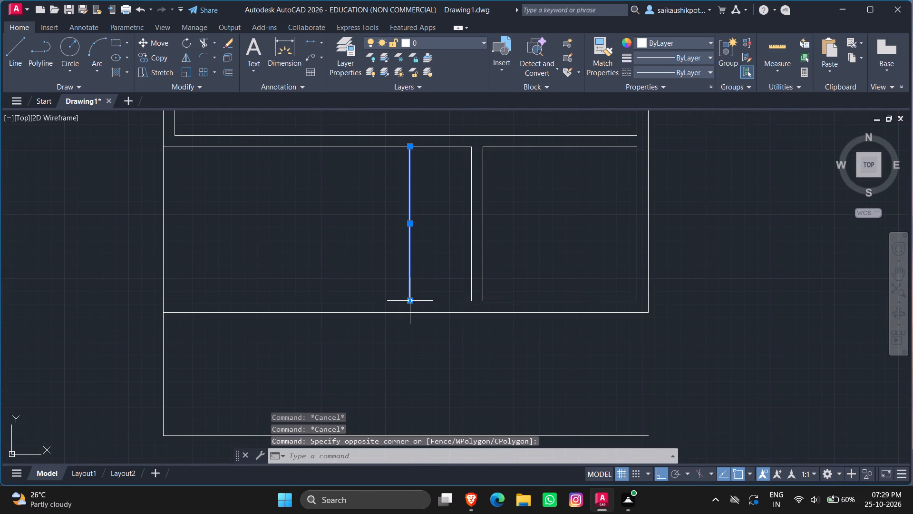
pyautogui.click(411, 300)
pyautogui.scroll(-2, 419, 394)
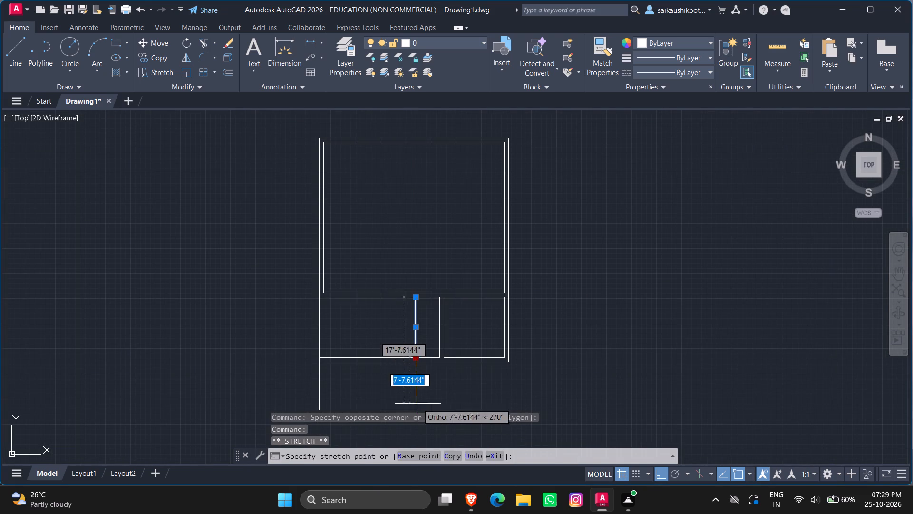
pyautogui.click(416, 410)
pyautogui.press('Escape')
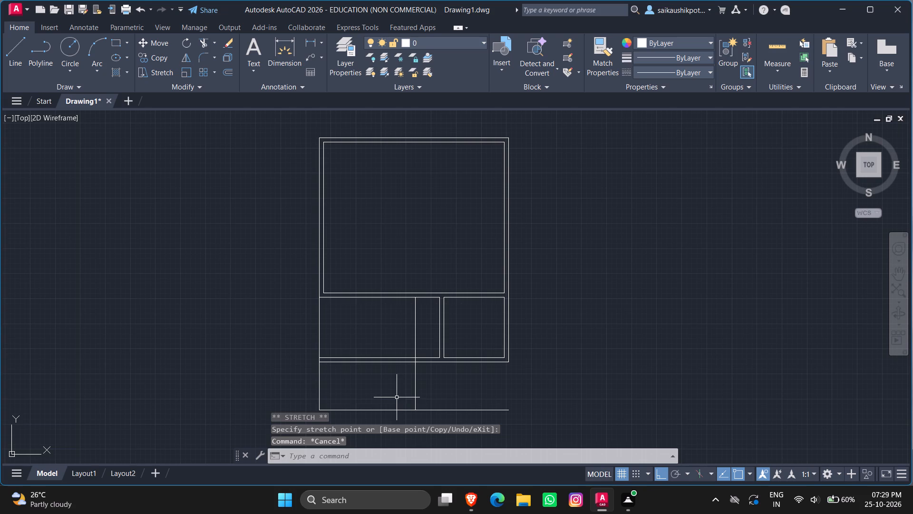
# Trim both lower wall lines of the 10' space to the left of the extended partition line and end the Trim command.
pyautogui.write('tr')
pyautogui.press('Return')
pyautogui.press('Return')
pyautogui.click(375, 383)
pyautogui.click(376, 342)
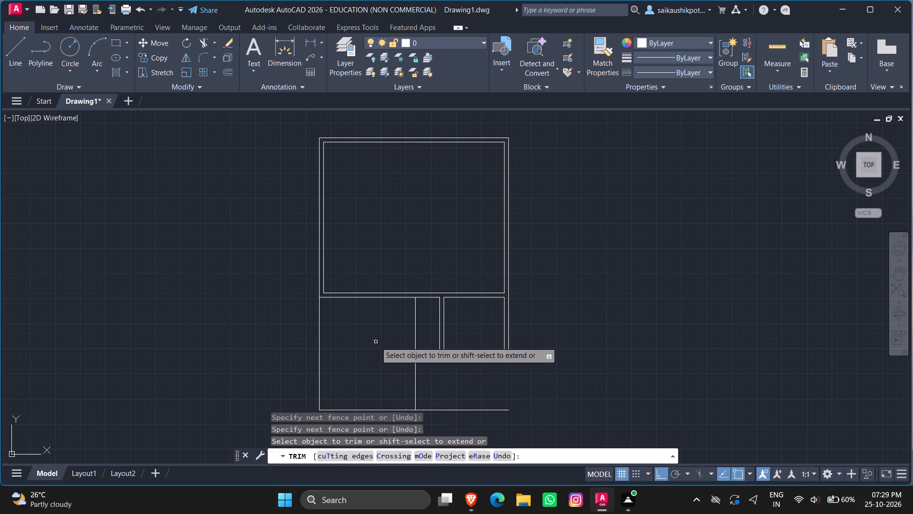
pyautogui.press('Escape')
pyautogui.press('Escape')
# Offset the bottom line of the 8' space 9" downward.
pyautogui.scroll(-4, 393, 323)
pyautogui.scroll(4, 391, 349)
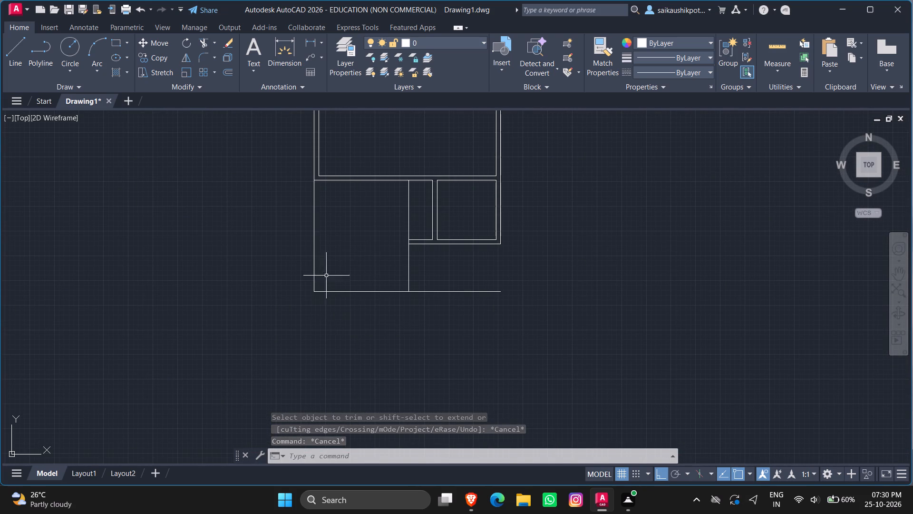
pyautogui.press('Escape')
pyautogui.press('Escape')
pyautogui.press('o')
pyautogui.press('Return')
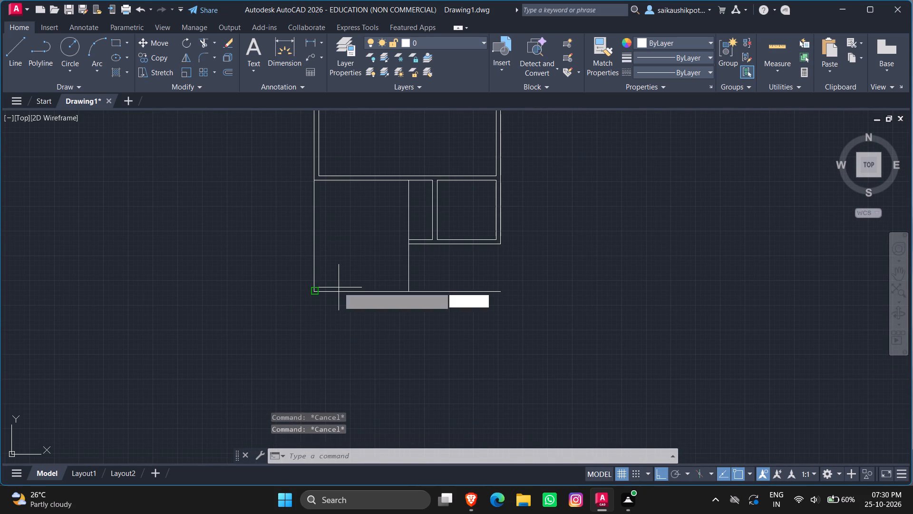
pyautogui.write('9"')
pyautogui.press('Return')
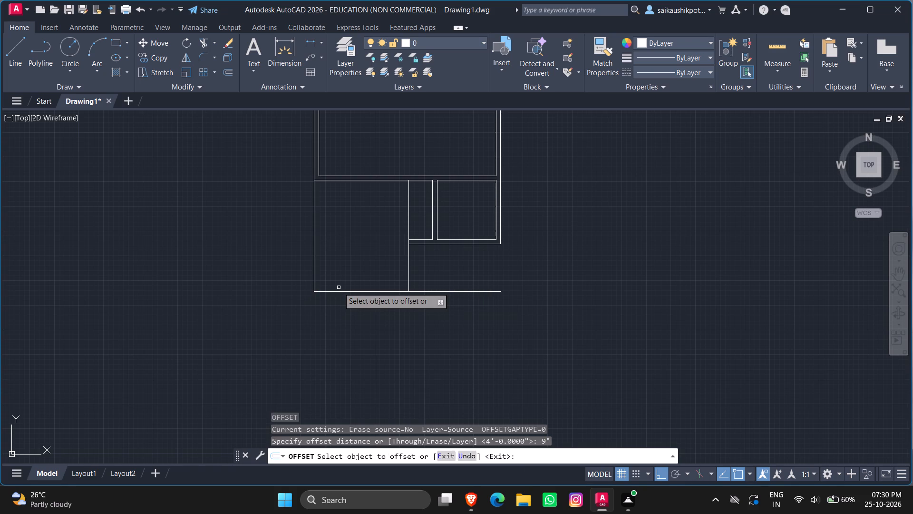
pyautogui.click(347, 292)
pyautogui.click(361, 315)
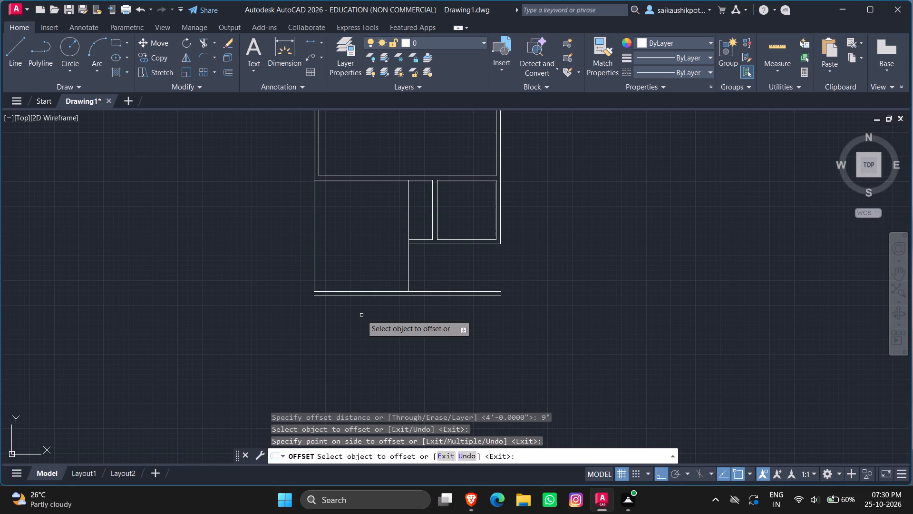
# Offset the extended vertical partition line 9" to the right and end the Offset command.
pyautogui.click(408, 261)
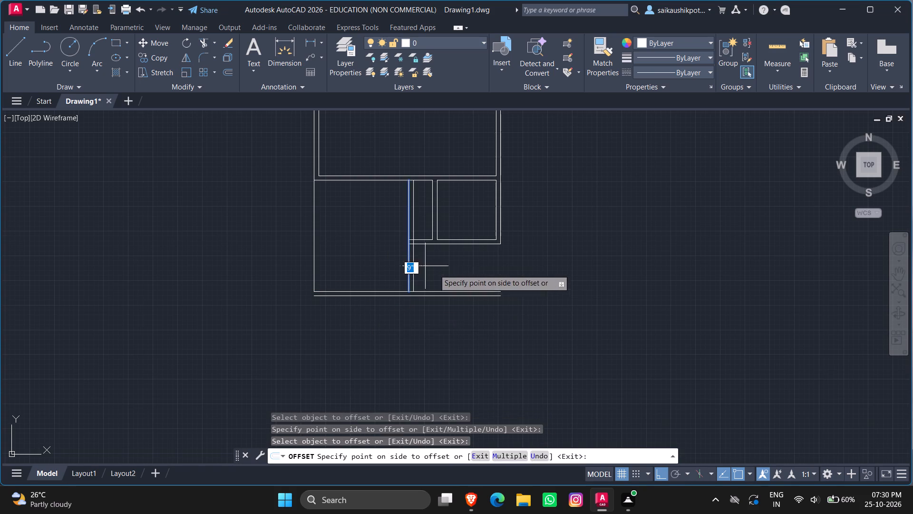
pyautogui.click(446, 271)
pyautogui.press('Escape')
pyautogui.press('Escape')
pyautogui.press('Escape')
# Trim the new partition line's portion inside the 10' deep space, above the lower inner wall line.
pyautogui.press('t')
pyautogui.press('r')
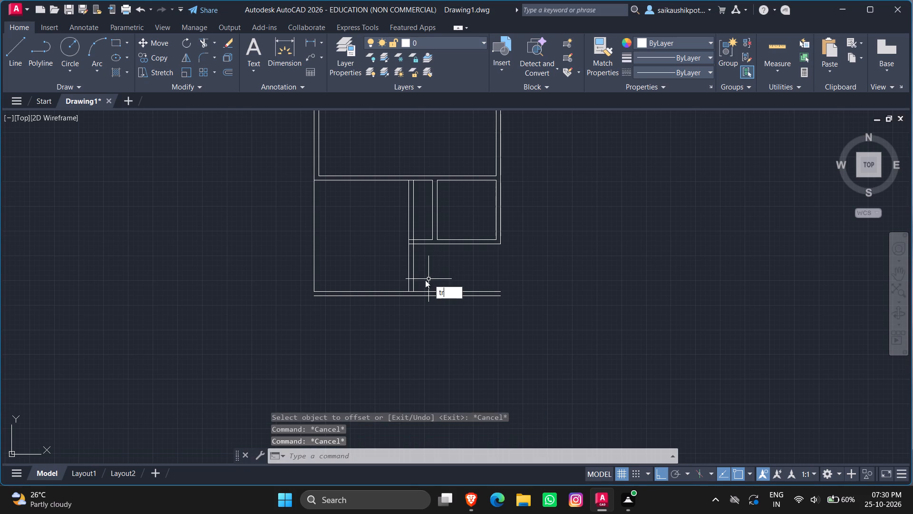
pyautogui.press('Return')
pyautogui.press('Return')
pyautogui.scroll(3, 406, 205)
pyautogui.click(424, 312)
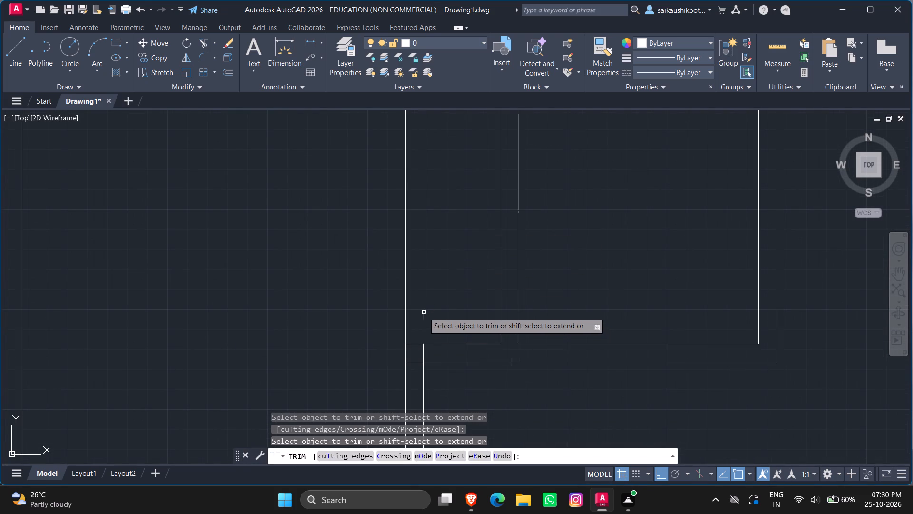
pyautogui.scroll(-2, 424, 312)
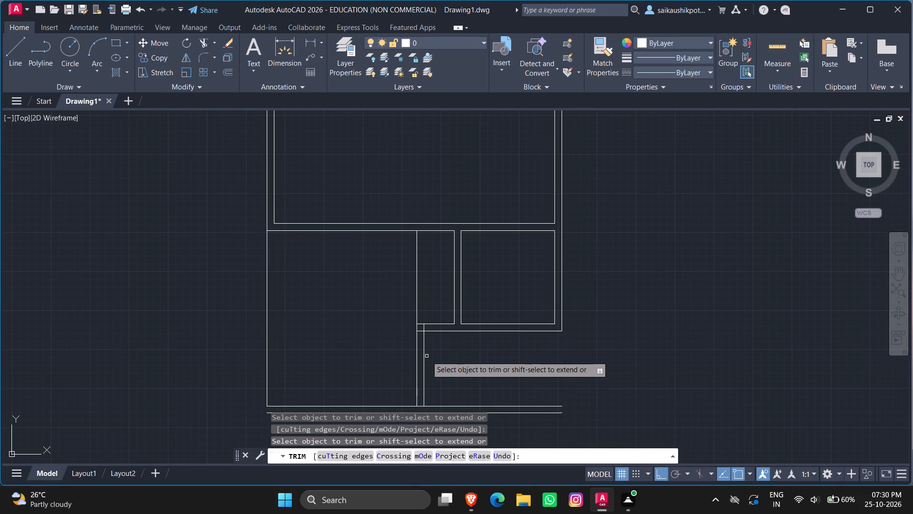
# Trim the crossing line stubs where the new partition wall meets the 10' space's lower wall.
pyautogui.scroll(3, 424, 340)
pyautogui.scroll(2, 406, 305)
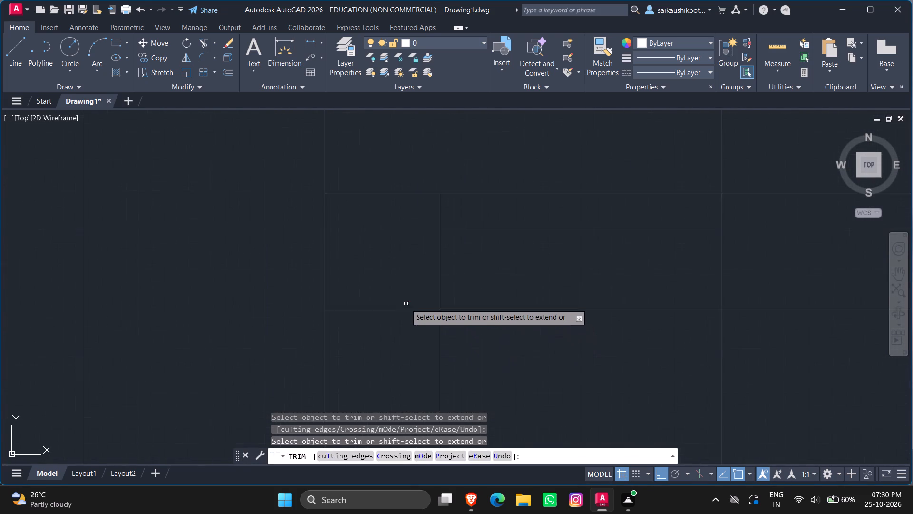
pyautogui.scroll(2, 406, 304)
pyautogui.moveTo(387, 332); pyautogui.dragTo(497, 244)
pyautogui.scroll(1, 402, 220)
pyautogui.scroll(-1, 401, 220)
pyautogui.scroll(-1, 494, 197)
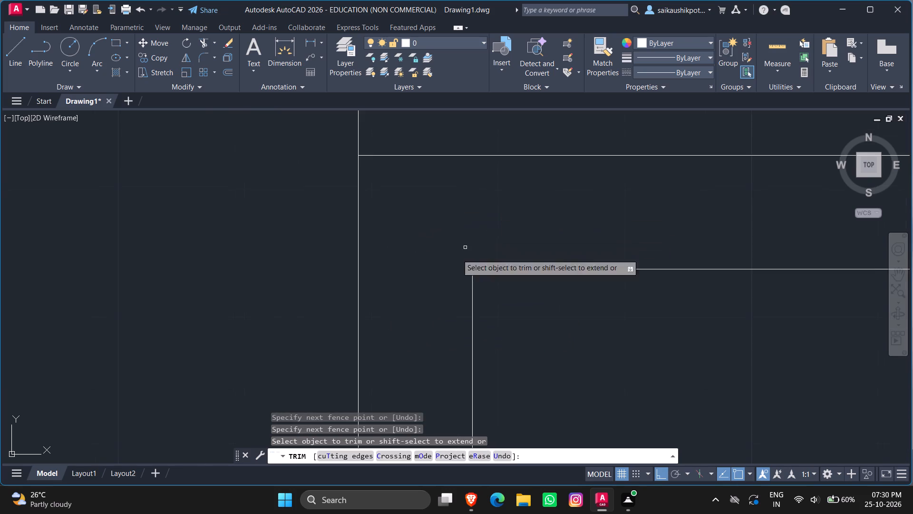
# Trim the upper bottom-wall line between the two partition lines and end the Trim command.
pyautogui.scroll(-2, 444, 270)
pyautogui.scroll(-6, 471, 214)
pyautogui.scroll(3, 475, 317)
pyautogui.scroll(3, 445, 287)
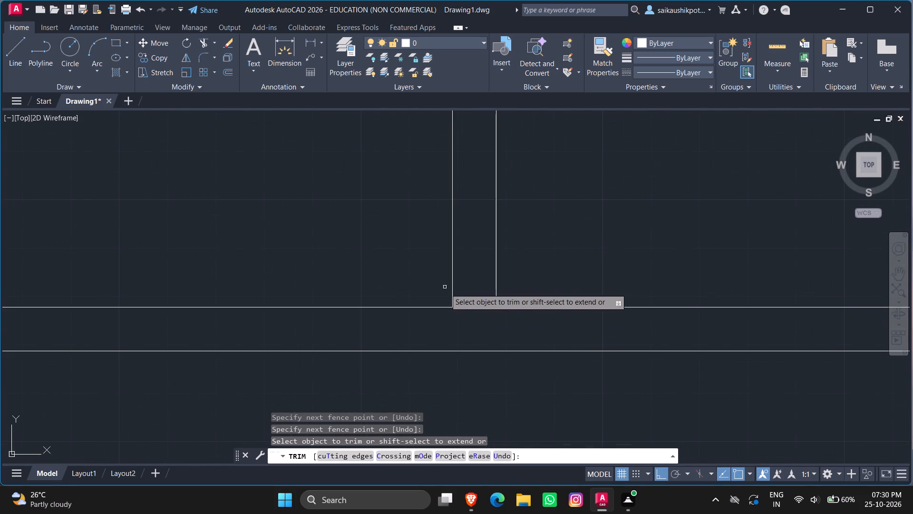
pyautogui.moveTo(469, 300); pyautogui.dragTo(466, 319)
pyautogui.scroll(-6, 459, 315)
pyautogui.scroll(2, 346, 339)
pyautogui.press('Escape')
pyautogui.press('Escape')
# Stretch the lower end of the left outer wall line down to the new outer bottom wall line.
pyautogui.scroll(3, 398, 345)
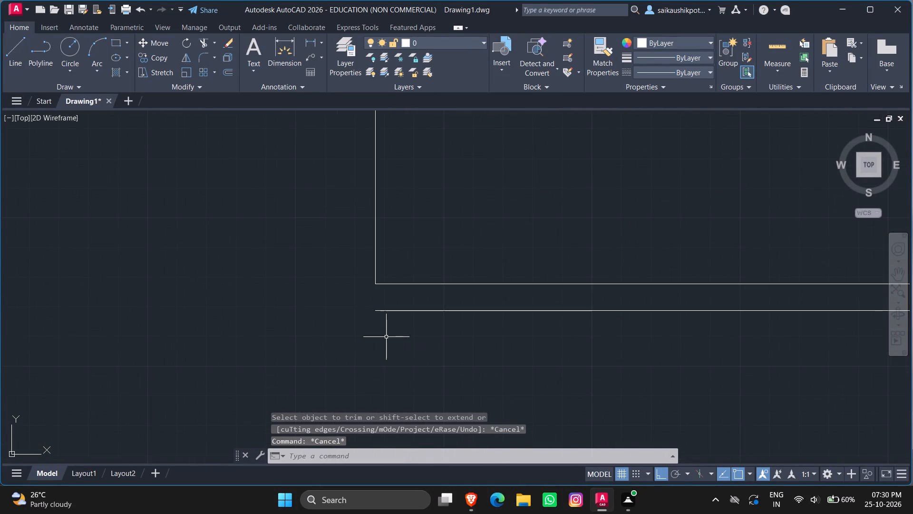
pyautogui.moveTo(393, 257); pyautogui.dragTo(379, 261)
pyautogui.click(342, 264)
pyautogui.click(373, 283)
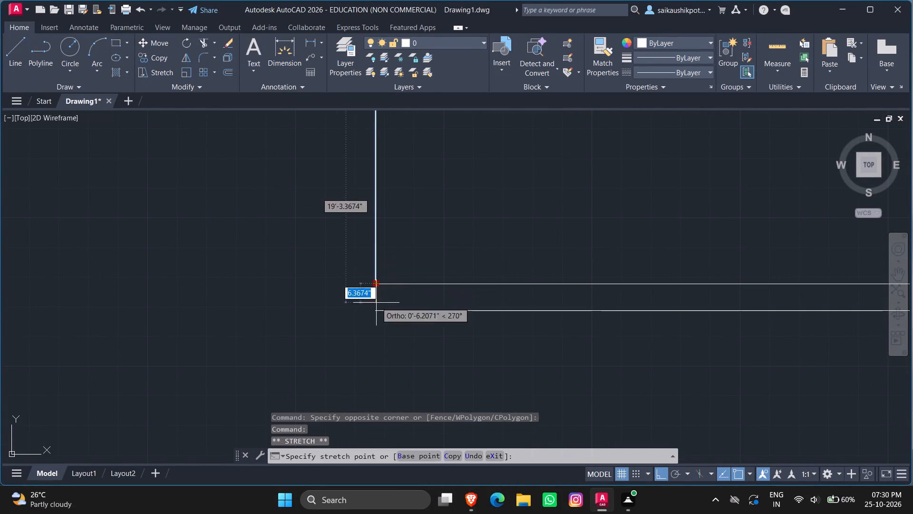
pyautogui.click(376, 306)
pyautogui.press('Escape')
pyautogui.press('Escape')
pyautogui.scroll(-3, 378, 310)
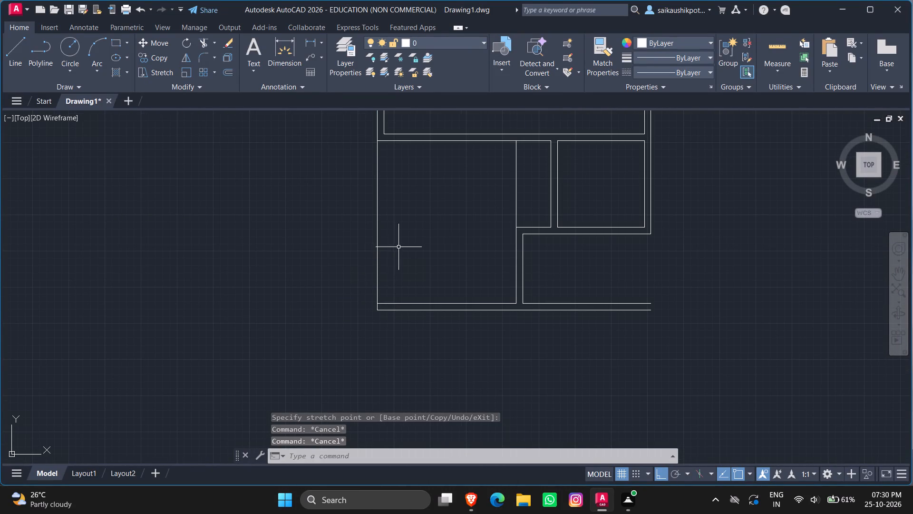
# Offset the lower left outer wall line 9" to the right and end the Offset command.
pyautogui.press('Escape')
pyautogui.press('Escape')
pyautogui.press('o')
pyautogui.press('Return')
pyautogui.write('9"')
pyautogui.press('Return')
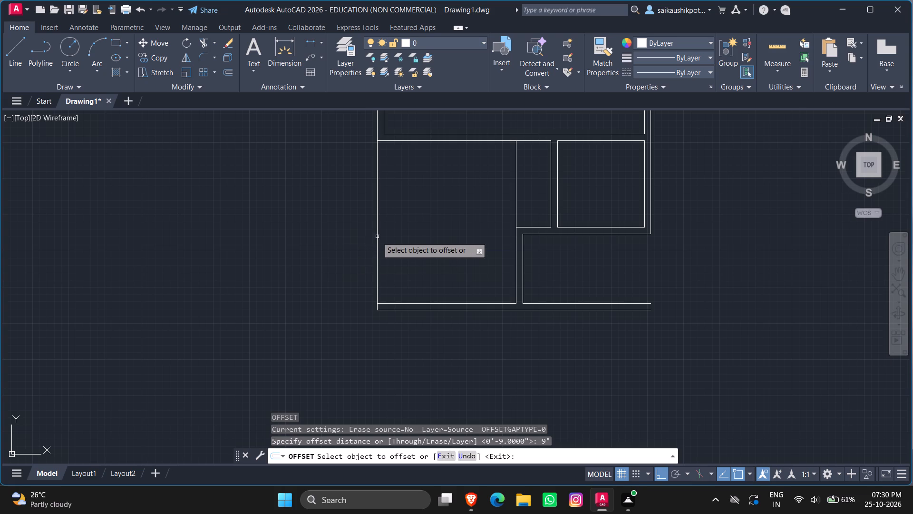
pyautogui.moveTo(375, 236); pyautogui.dragTo(381, 237)
pyautogui.click(474, 257)
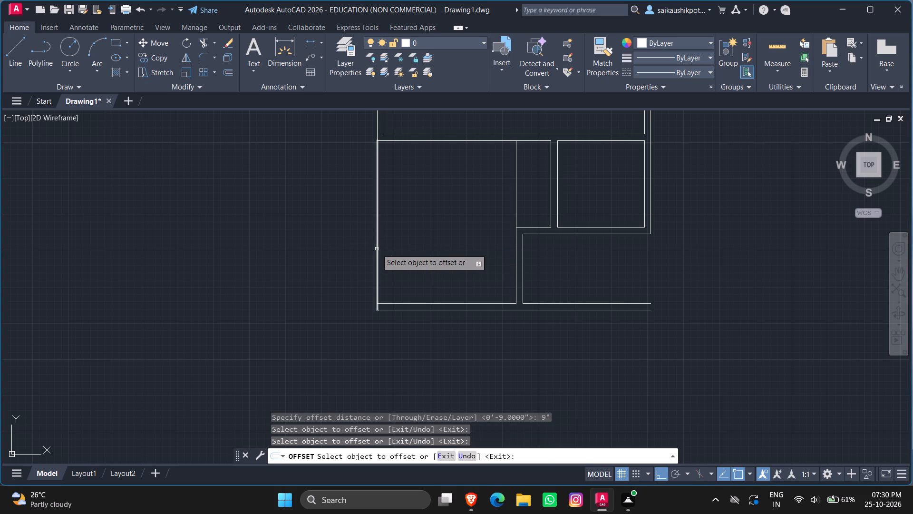
pyautogui.click(377, 249)
pyautogui.click(424, 256)
pyautogui.press('Escape')
pyautogui.press('Escape')
pyautogui.press('Escape')
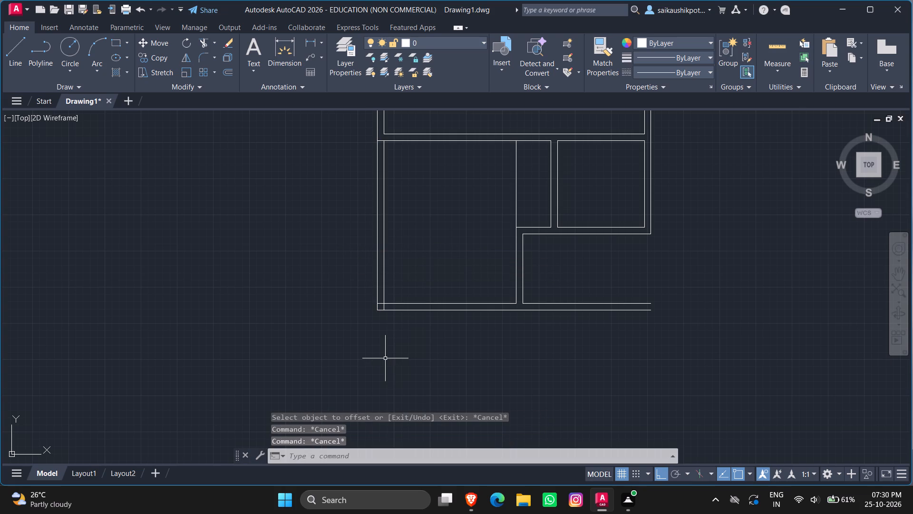
# Trim the new left inner wall line's overhang below the inner bottom wall line and end the Trim command.
pyautogui.press('t')
pyautogui.press('r')
pyautogui.press('Return')
pyautogui.press('Return')
pyautogui.scroll(6, 381, 299)
pyautogui.moveTo(395, 377); pyautogui.dragTo(380, 375)
pyautogui.click(336, 369)
pyautogui.click(409, 372)
pyautogui.press('Escape')
pyautogui.scroll(-3, 398, 362)
pyautogui.press('Escape')
pyautogui.press('Escape')
pyautogui.press('Escape')
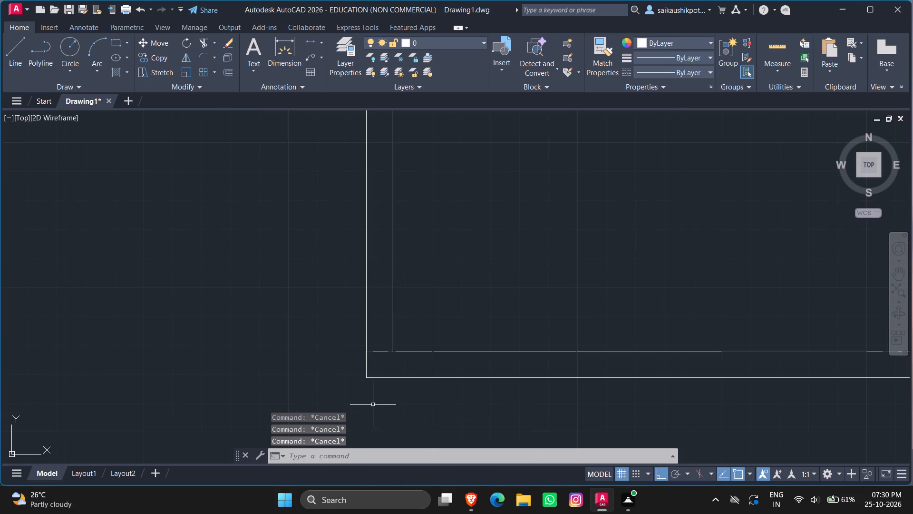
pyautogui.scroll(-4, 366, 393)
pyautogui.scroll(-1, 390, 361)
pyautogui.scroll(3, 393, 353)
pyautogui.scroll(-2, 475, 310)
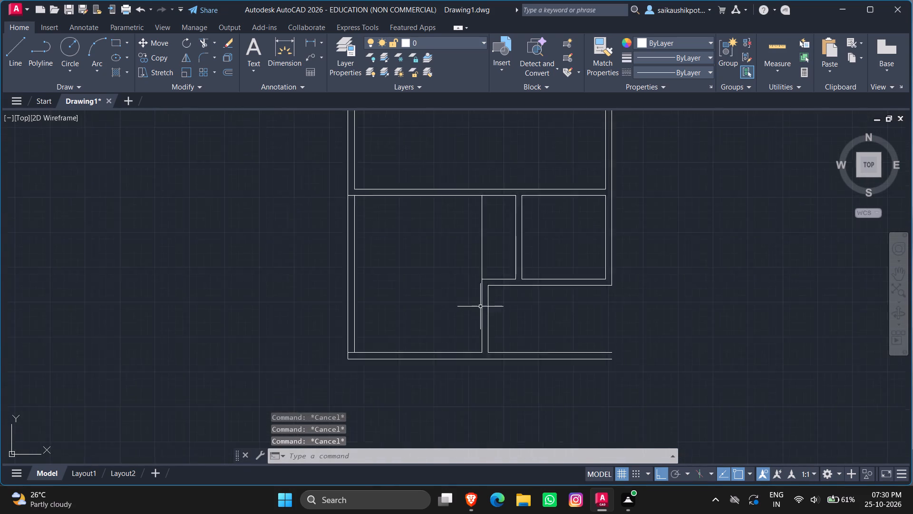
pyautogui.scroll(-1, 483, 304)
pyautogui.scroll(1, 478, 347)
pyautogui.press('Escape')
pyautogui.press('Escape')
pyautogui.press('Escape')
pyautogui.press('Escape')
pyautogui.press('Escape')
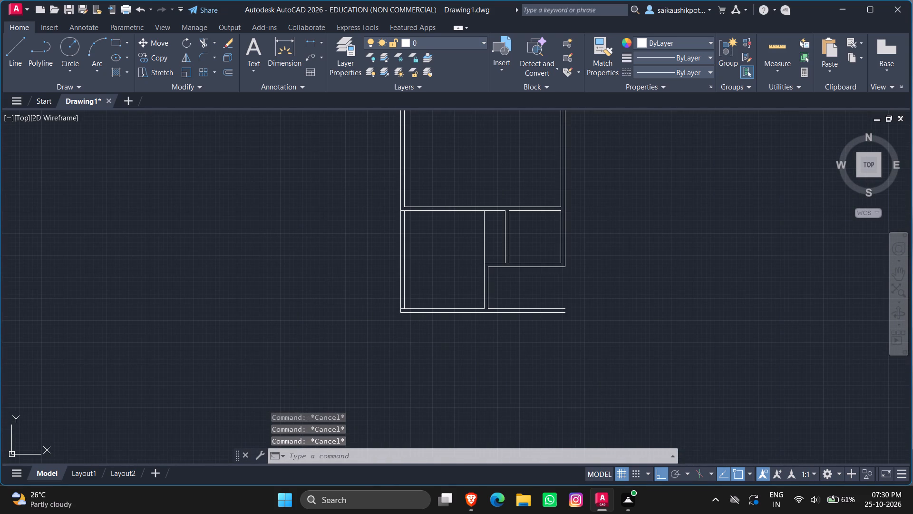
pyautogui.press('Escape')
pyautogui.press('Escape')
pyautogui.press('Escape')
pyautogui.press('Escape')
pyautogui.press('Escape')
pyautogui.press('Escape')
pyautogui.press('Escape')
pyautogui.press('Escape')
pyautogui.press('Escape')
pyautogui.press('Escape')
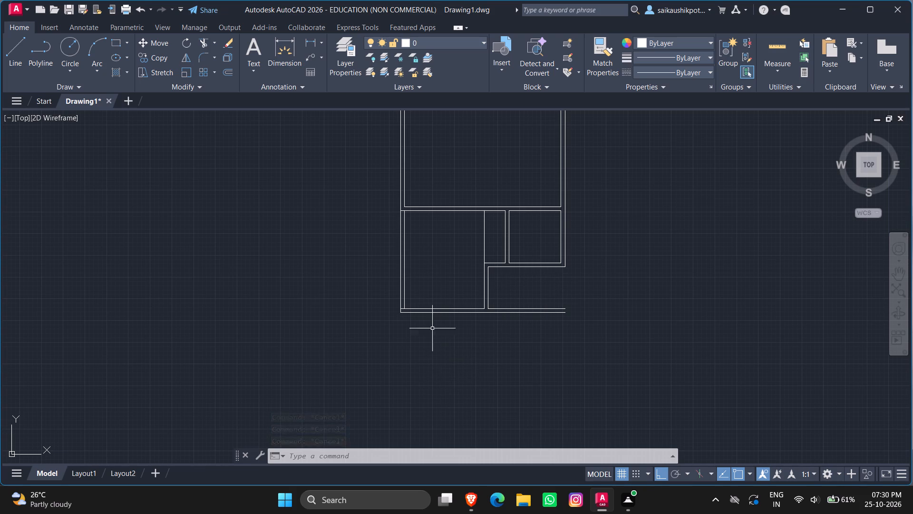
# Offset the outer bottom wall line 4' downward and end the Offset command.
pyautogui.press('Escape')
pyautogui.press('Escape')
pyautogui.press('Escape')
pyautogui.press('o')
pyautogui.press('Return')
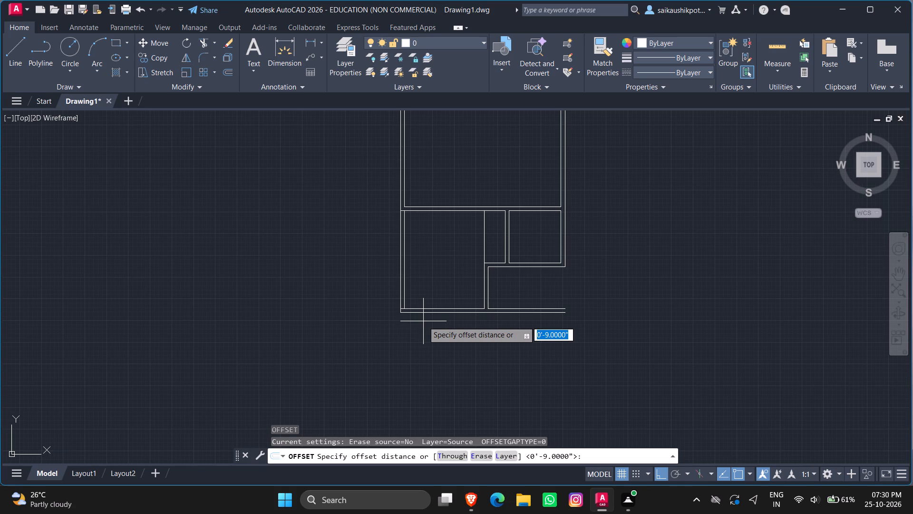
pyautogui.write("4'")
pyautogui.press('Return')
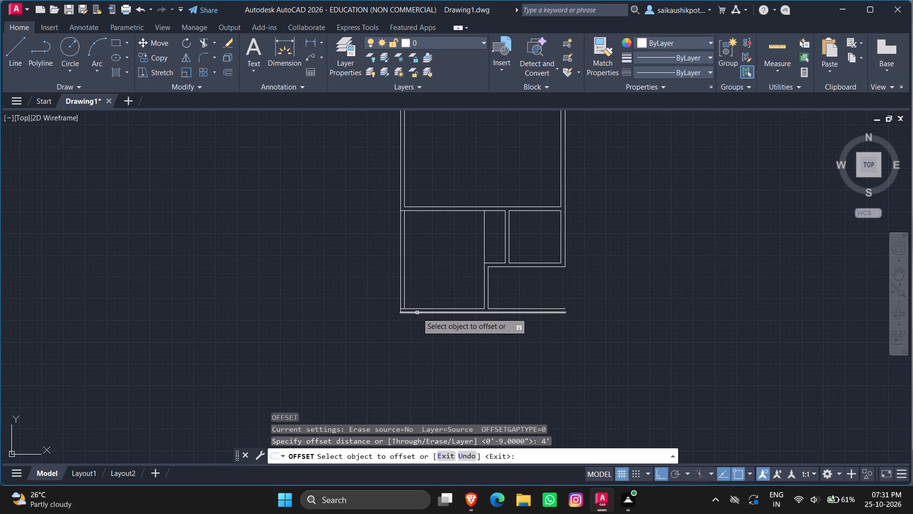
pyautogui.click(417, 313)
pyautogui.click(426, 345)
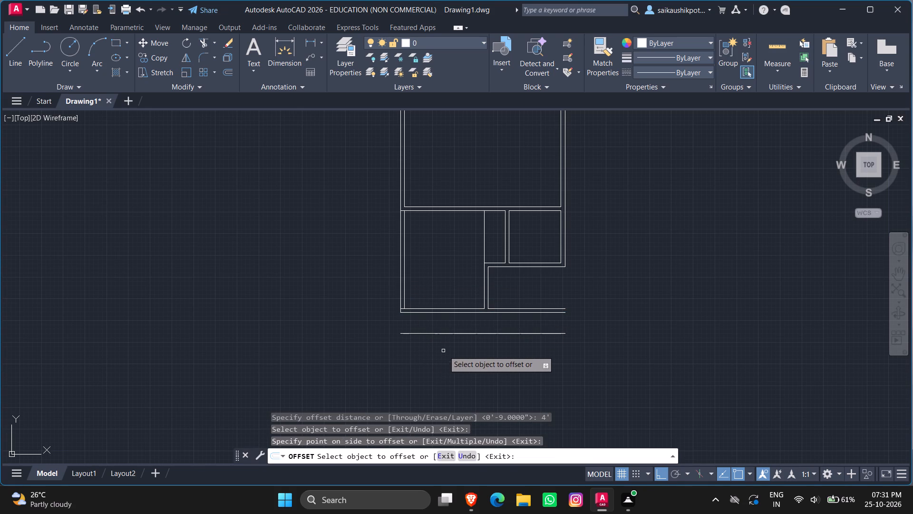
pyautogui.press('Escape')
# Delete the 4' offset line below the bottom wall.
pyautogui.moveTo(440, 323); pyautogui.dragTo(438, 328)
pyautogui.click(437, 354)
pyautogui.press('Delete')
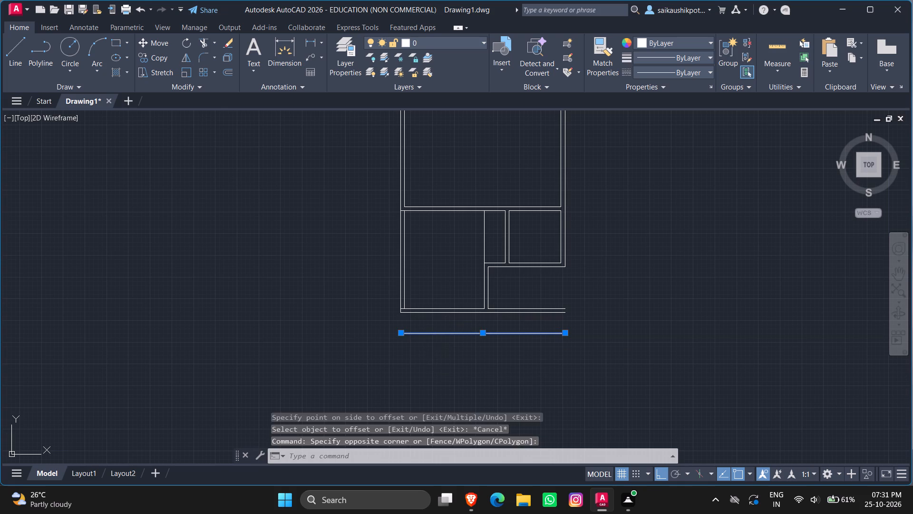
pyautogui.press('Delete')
# Offset the outer bottom wall line 4' downward and end the Offset command.
pyautogui.press('o')
pyautogui.press('Return')
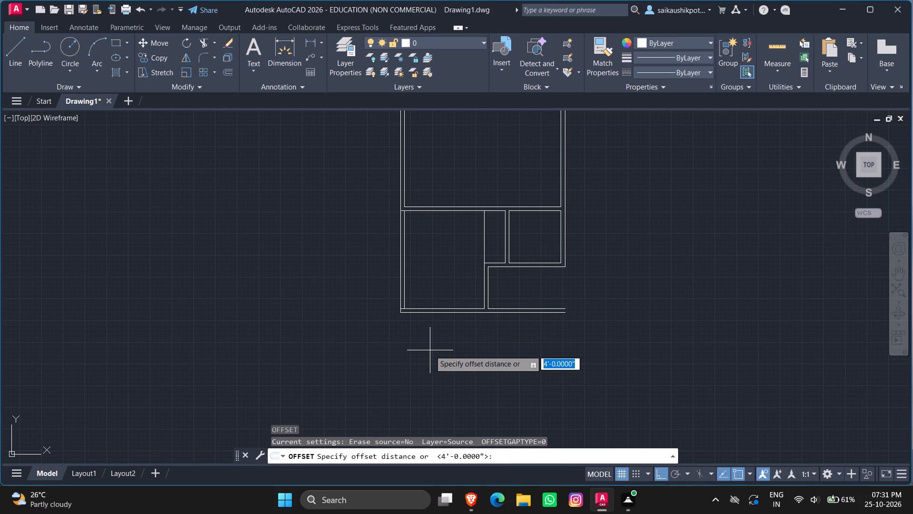
pyautogui.write("4'")
pyautogui.press('Return')
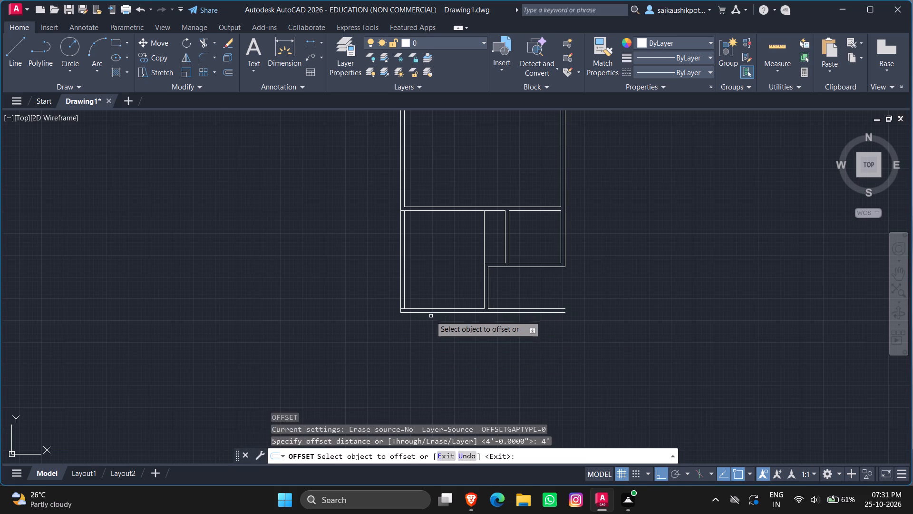
pyautogui.click(428, 313)
pyautogui.click(426, 360)
pyautogui.press('Escape')
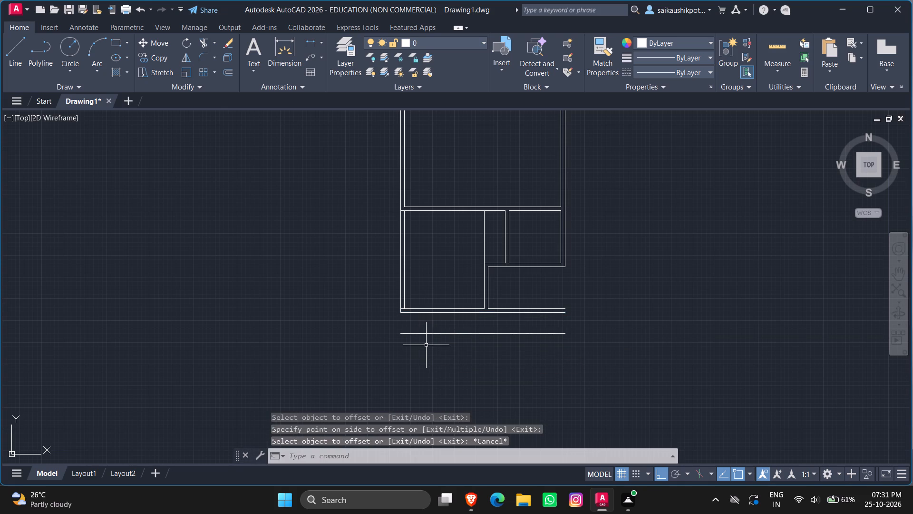
# Offset the 4' strip line below the bottom wall 4.5" downward.
pyautogui.press('o')
pyautogui.press('Return')
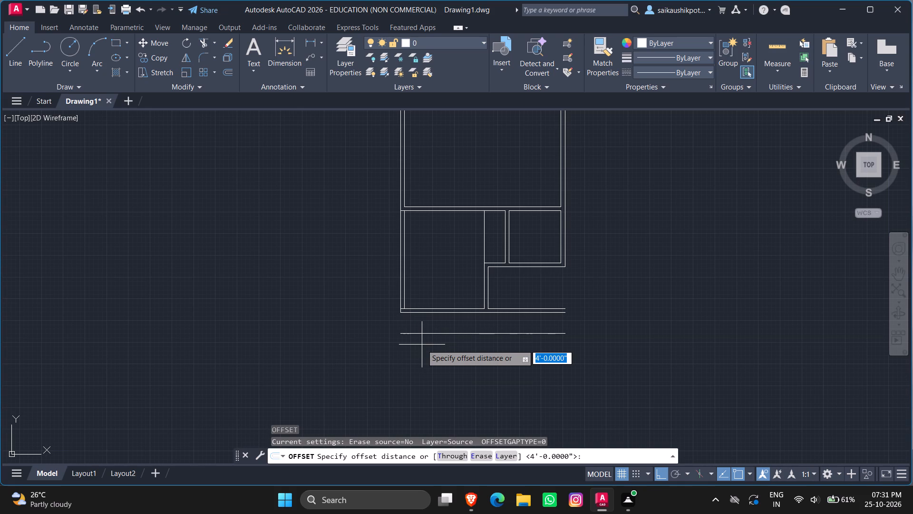
pyautogui.write('4.5"')
pyautogui.press('Return')
pyautogui.doubleClick(407, 333)
pyautogui.click(421, 364)
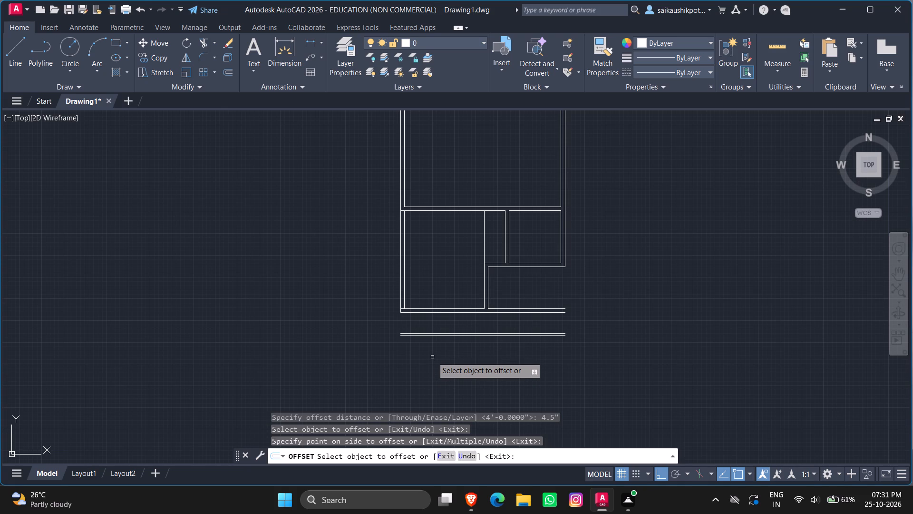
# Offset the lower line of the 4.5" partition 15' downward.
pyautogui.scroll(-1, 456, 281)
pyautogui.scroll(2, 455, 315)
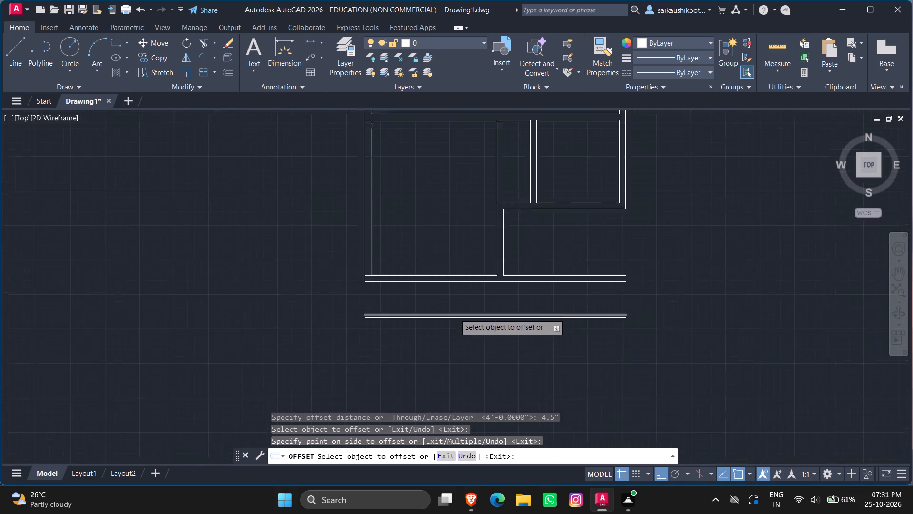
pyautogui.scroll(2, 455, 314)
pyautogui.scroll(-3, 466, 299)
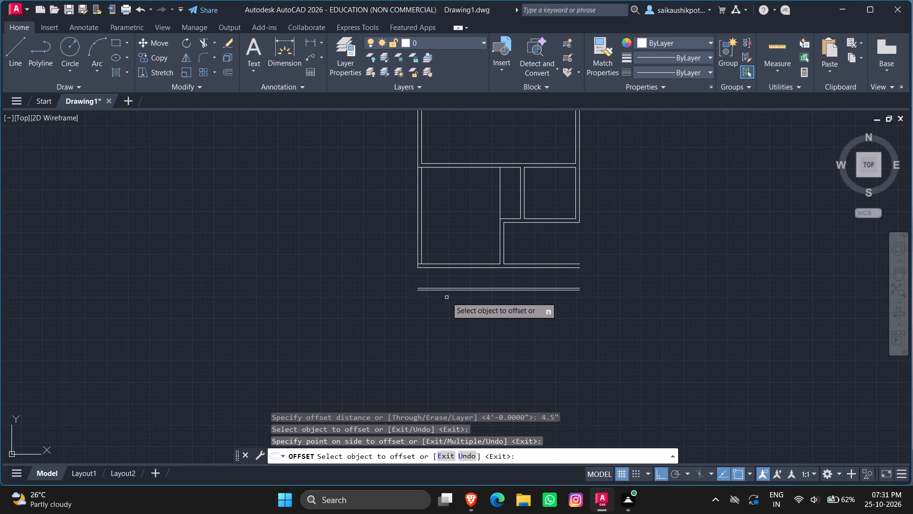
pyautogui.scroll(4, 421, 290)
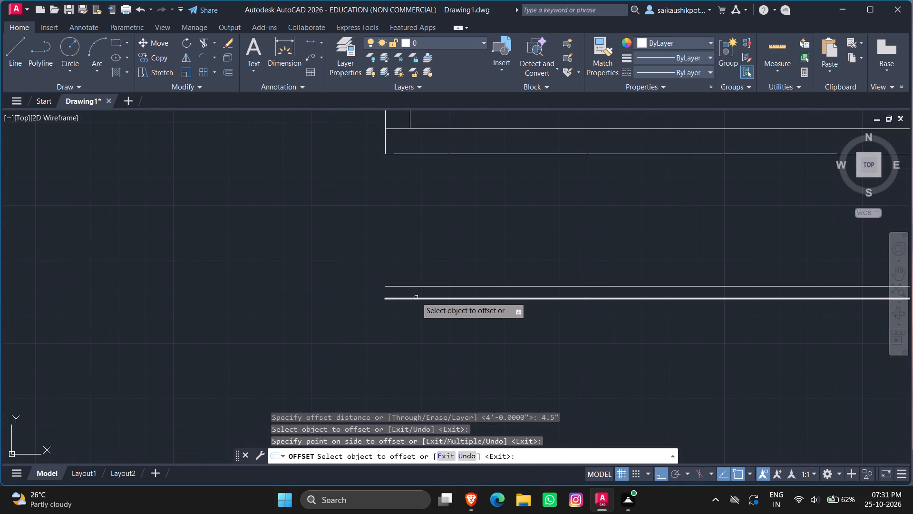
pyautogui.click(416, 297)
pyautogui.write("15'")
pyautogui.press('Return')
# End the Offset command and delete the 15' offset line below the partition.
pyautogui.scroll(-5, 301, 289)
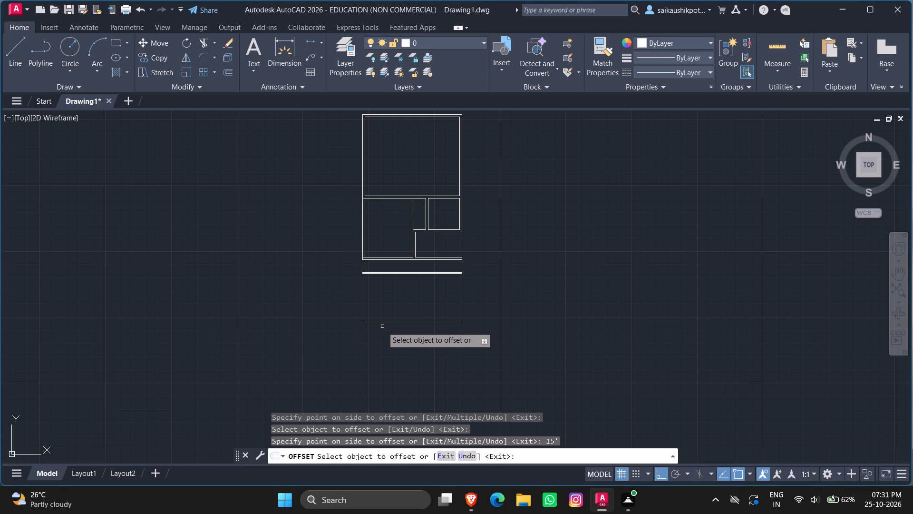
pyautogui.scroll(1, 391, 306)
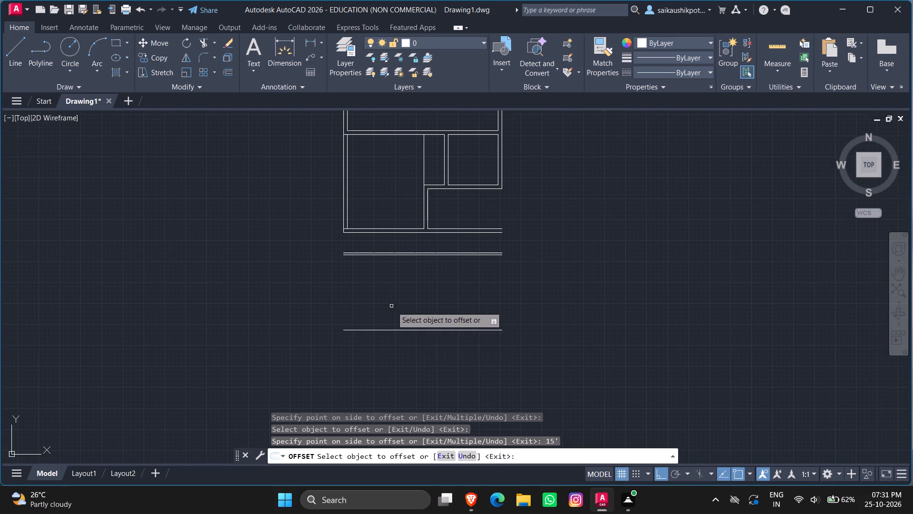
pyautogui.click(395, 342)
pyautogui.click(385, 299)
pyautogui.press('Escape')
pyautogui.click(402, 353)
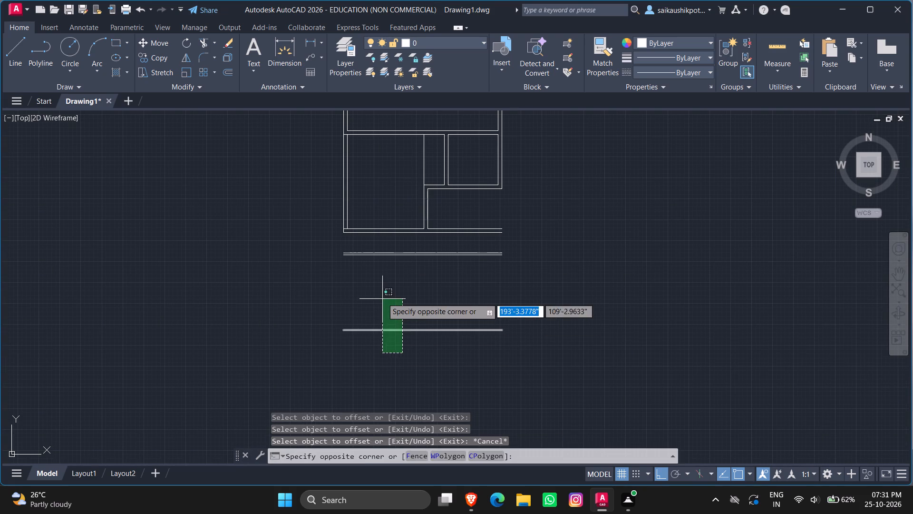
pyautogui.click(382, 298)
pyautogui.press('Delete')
# Offset the lower line of the 4.5" partition 12' downward and end the Offset command.
pyautogui.press('o')
pyautogui.press('Return')
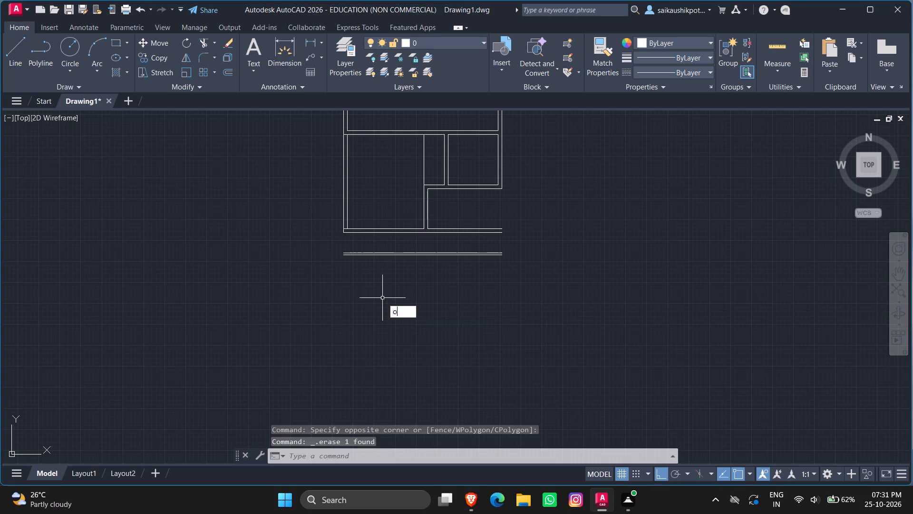
pyautogui.write("12'")
pyautogui.press('Return')
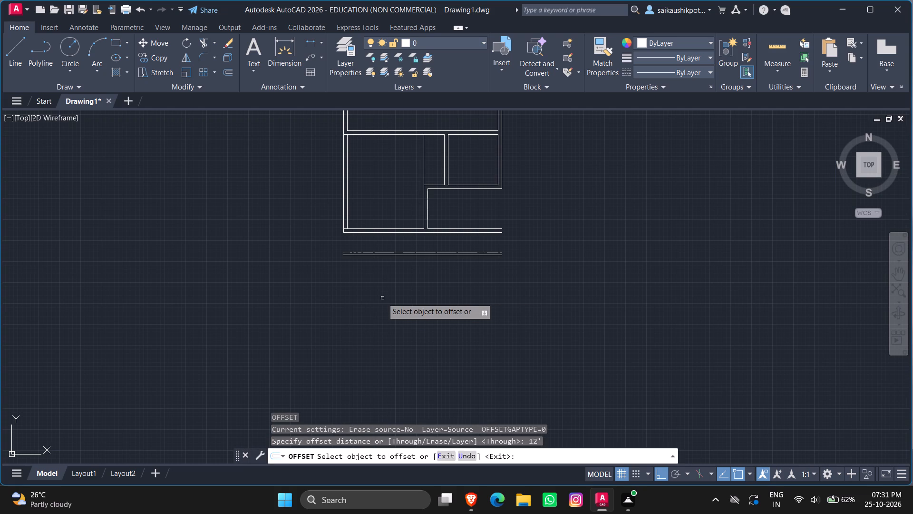
pyautogui.scroll(3, 350, 264)
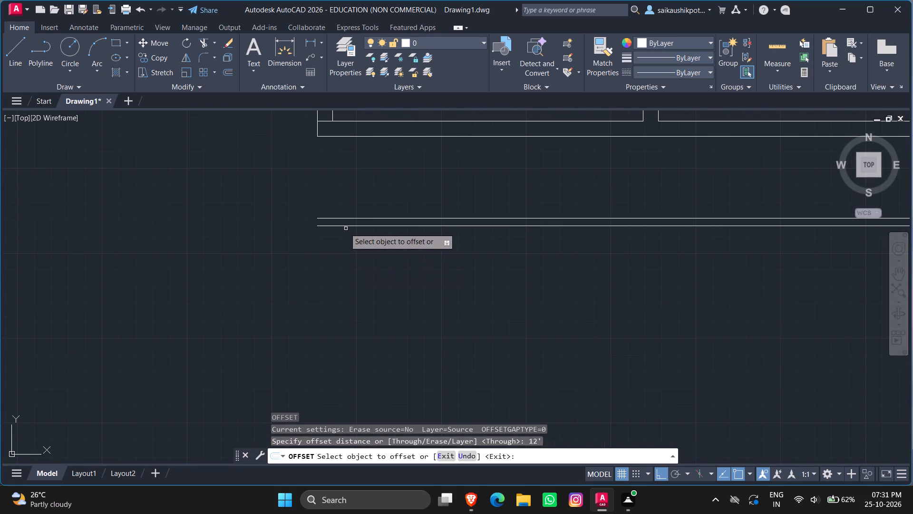
pyautogui.click(340, 226)
pyautogui.scroll(-5, 362, 293)
pyautogui.click(380, 315)
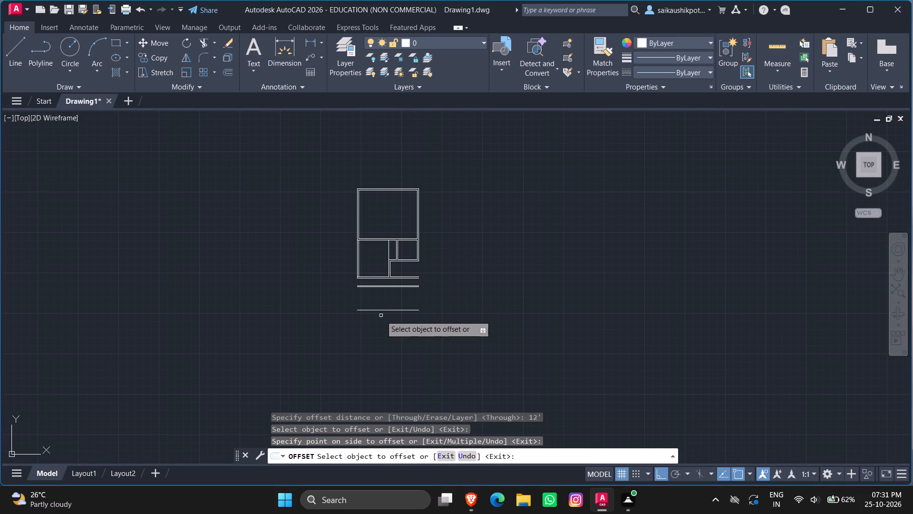
pyautogui.press('Escape')
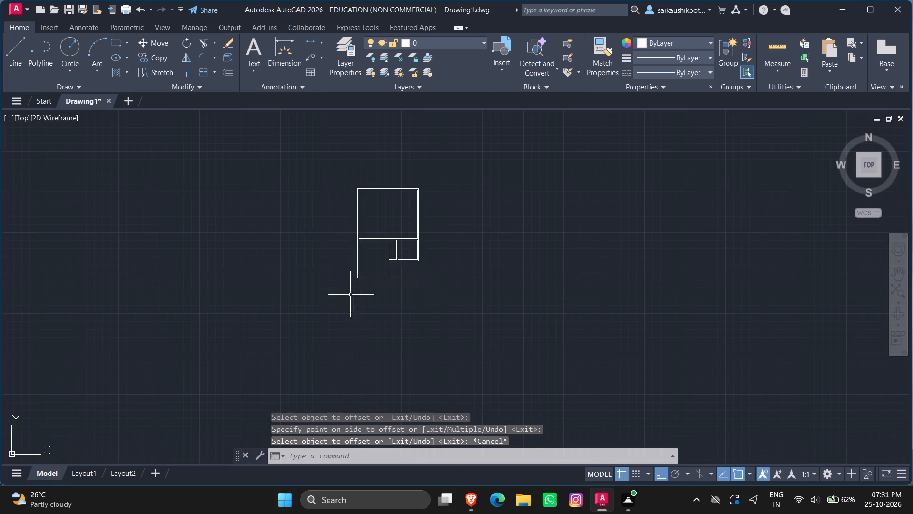
# Stretch the outer left wall line's lower end down to the left end of the 12' offset line.
pyautogui.scroll(3, 344, 293)
pyautogui.scroll(1, 363, 242)
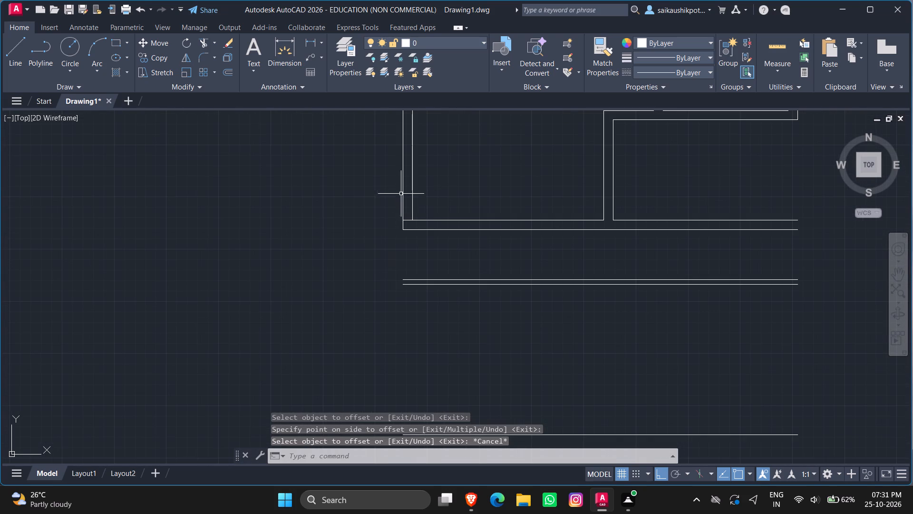
pyautogui.click(404, 194)
pyautogui.click(403, 231)
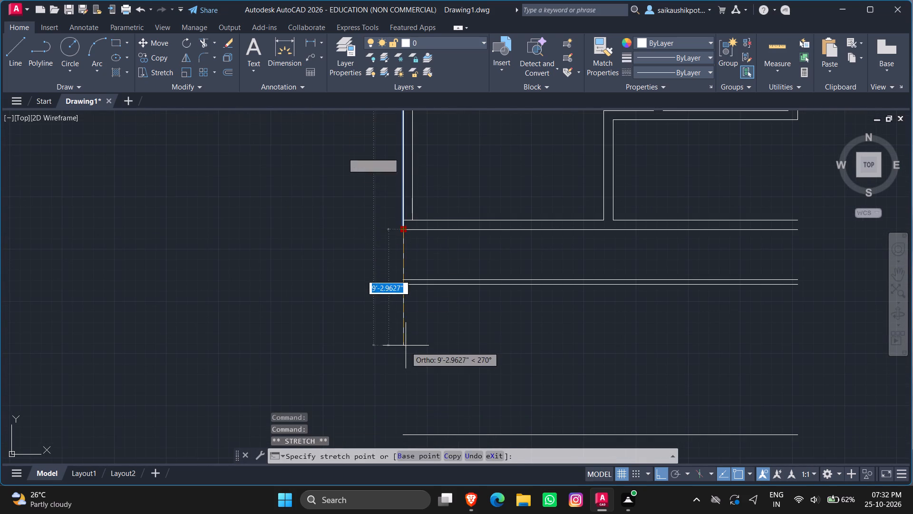
pyautogui.click(407, 432)
pyautogui.press('Escape')
pyautogui.press('Escape')
pyautogui.scroll(-3, 329, 264)
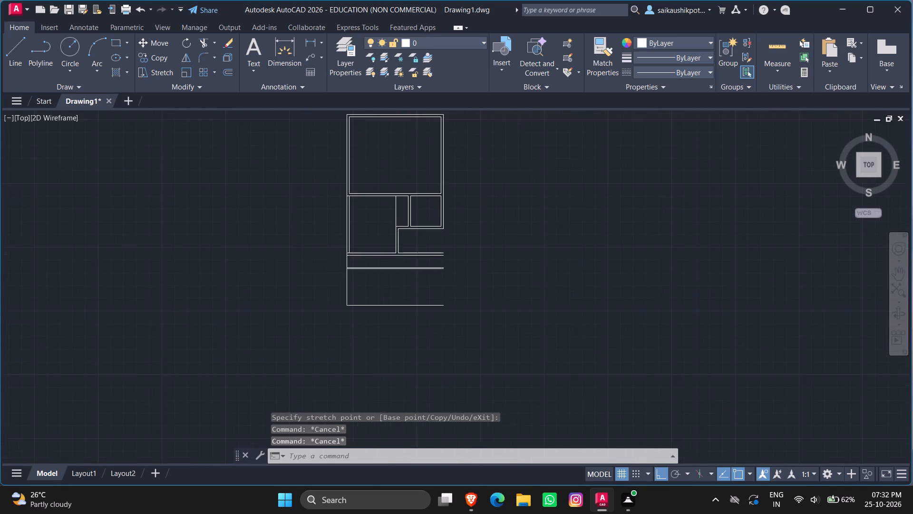
pyautogui.scroll(-1, 329, 264)
pyautogui.scroll(2, 327, 262)
pyautogui.press('Escape')
pyautogui.press('Escape')
pyautogui.press('Escape')
pyautogui.press('Escape')
pyautogui.press('Escape')
pyautogui.press('Escape')
# Offset the lowest horizontal line 9" downward and end the Offset command.
pyautogui.press('o')
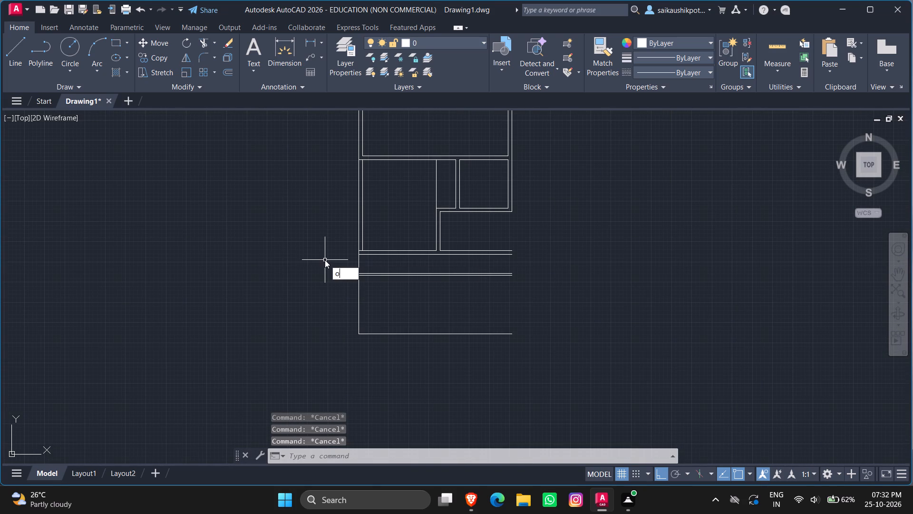
pyautogui.press('Return')
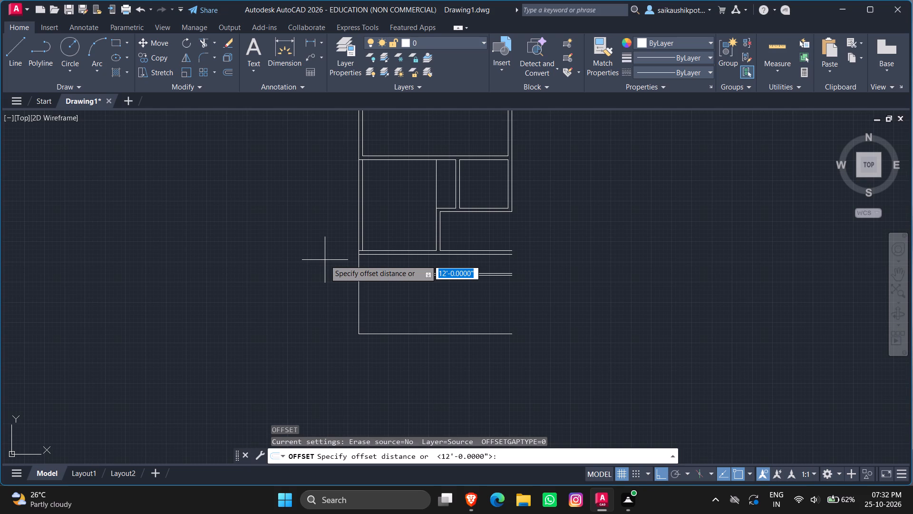
pyautogui.write('9"')
pyautogui.press('Return')
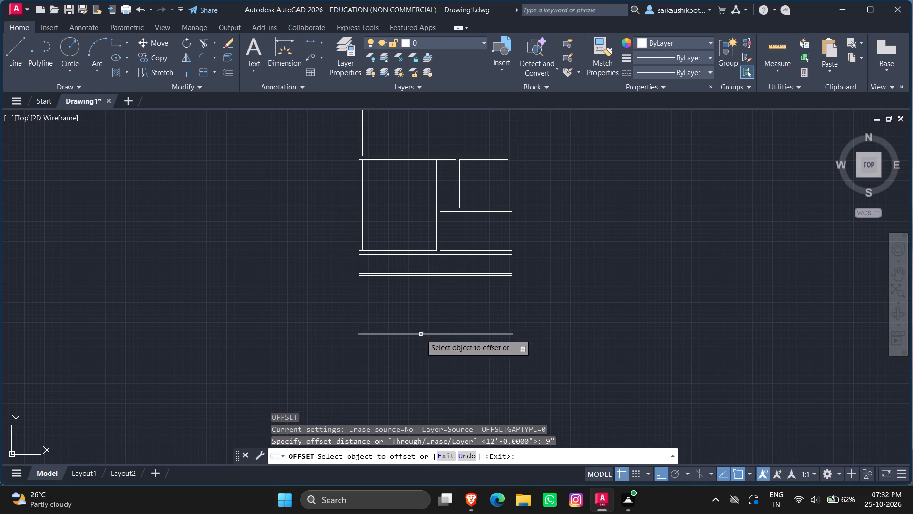
pyautogui.click(420, 334)
pyautogui.click(425, 366)
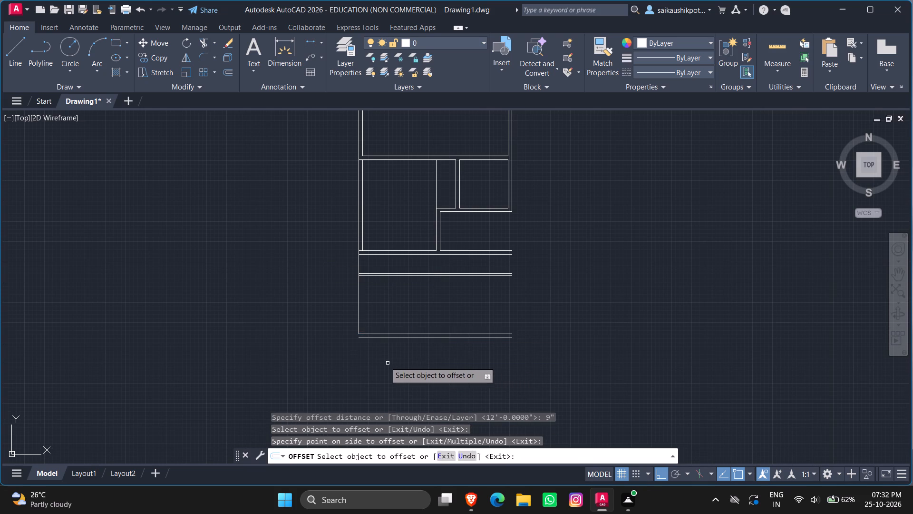
pyautogui.press('Escape')
pyautogui.press('Escape')
# Stretch the outer left wall line's lower end down to the new lowest horizontal line.
pyautogui.click(360, 314)
pyautogui.scroll(2, 348, 356)
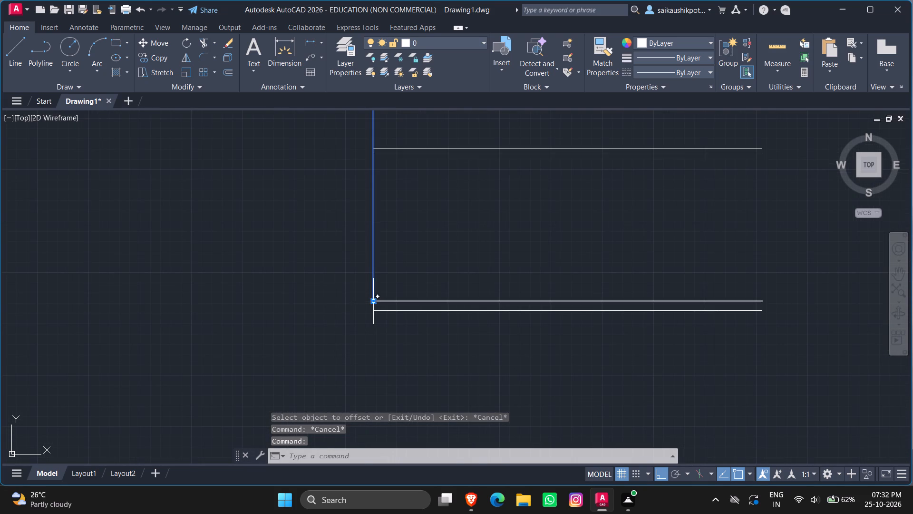
pyautogui.click(375, 300)
pyautogui.click(373, 309)
pyautogui.press('Escape')
pyautogui.press('Escape')
pyautogui.press('Escape')
pyautogui.press('Escape')
pyautogui.press('Escape')
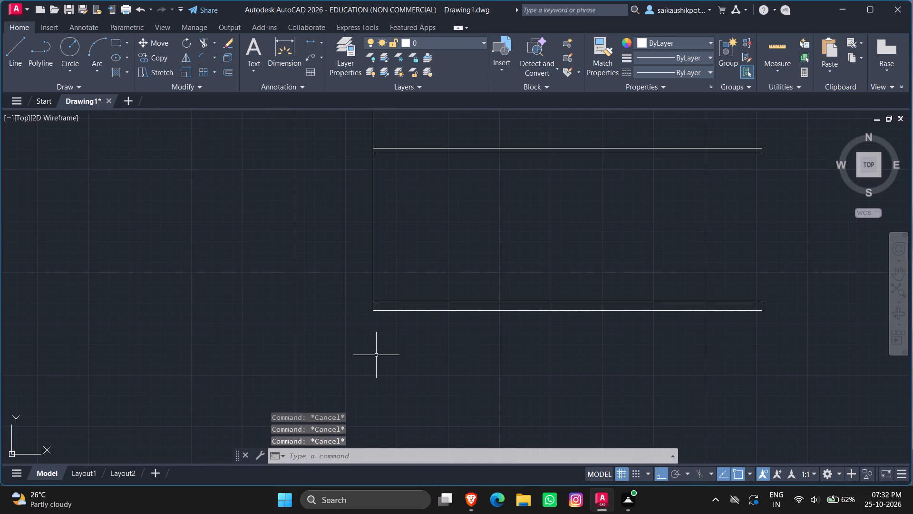
# Offset the extended outer left wall line 9" inward and end the Offset command.
pyautogui.press('o')
pyautogui.press('Return')
pyautogui.write('9"')
pyautogui.press('Return')
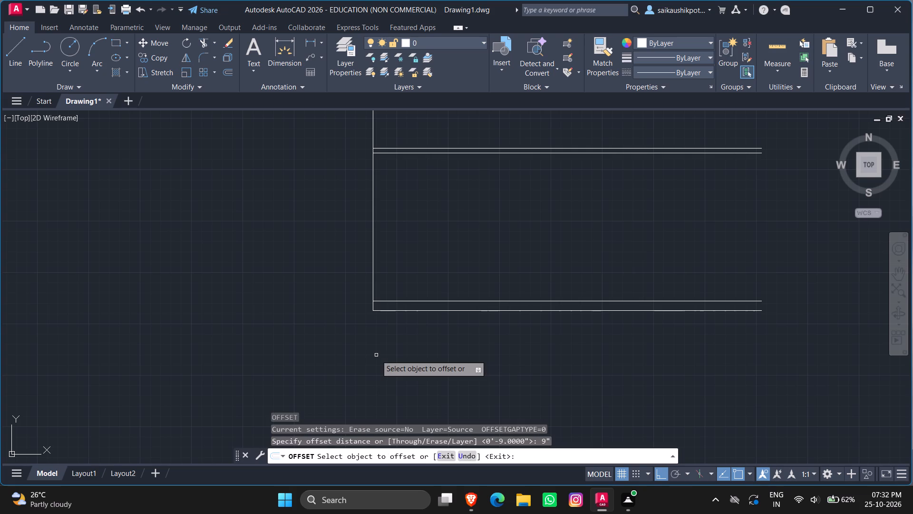
pyautogui.click(374, 250)
pyautogui.click(420, 258)
pyautogui.scroll(2, 412, 268)
pyautogui.scroll(-1, 411, 276)
pyautogui.scroll(-2, 405, 325)
pyautogui.press('Escape')
pyautogui.press('Escape')
pyautogui.press('Escape')
pyautogui.press('Escape')
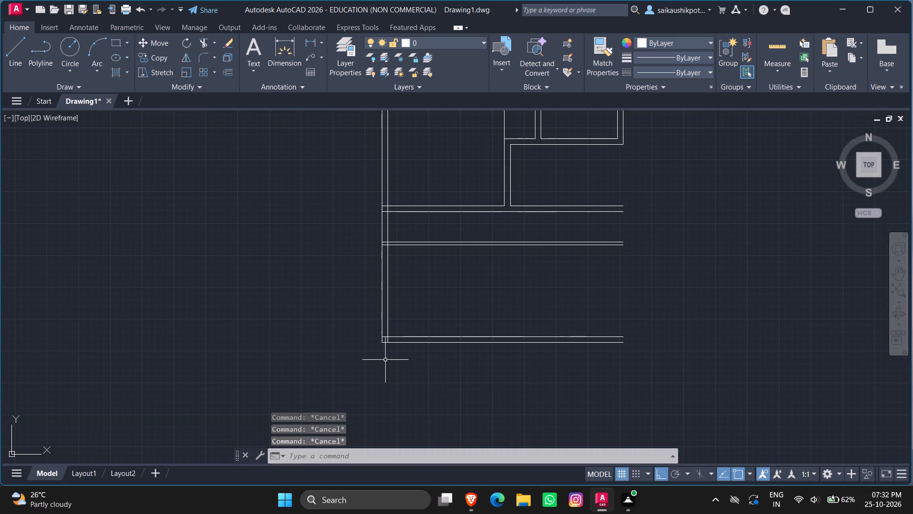
# Trim the overlapping inner wall lines at the lower-left corner of the new 12' space.
pyautogui.press('t')
pyautogui.press('r')
pyautogui.press('Return')
pyautogui.press('Return')
pyautogui.scroll(5, 380, 348)
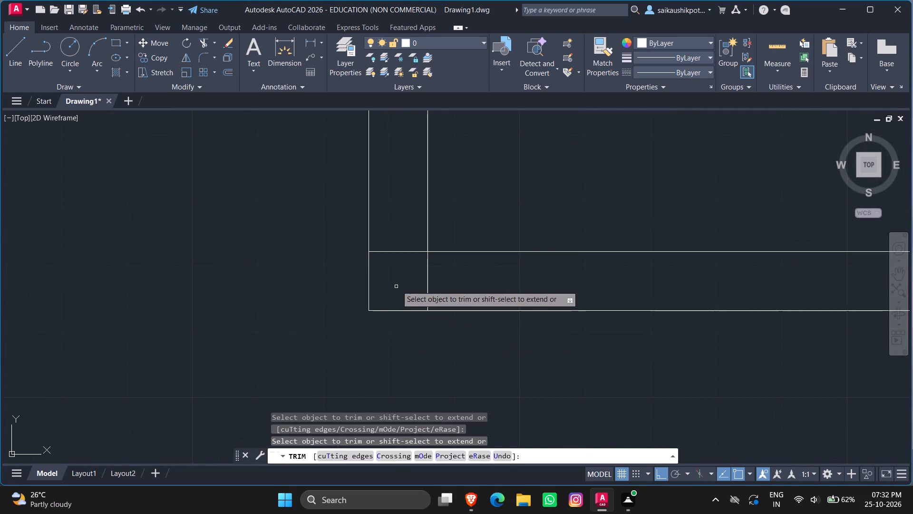
pyautogui.moveTo(438, 276); pyautogui.dragTo(394, 233)
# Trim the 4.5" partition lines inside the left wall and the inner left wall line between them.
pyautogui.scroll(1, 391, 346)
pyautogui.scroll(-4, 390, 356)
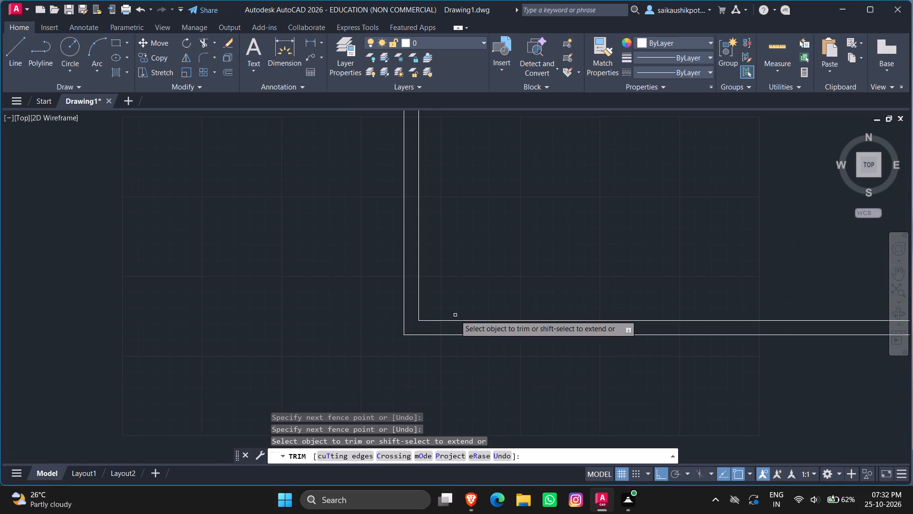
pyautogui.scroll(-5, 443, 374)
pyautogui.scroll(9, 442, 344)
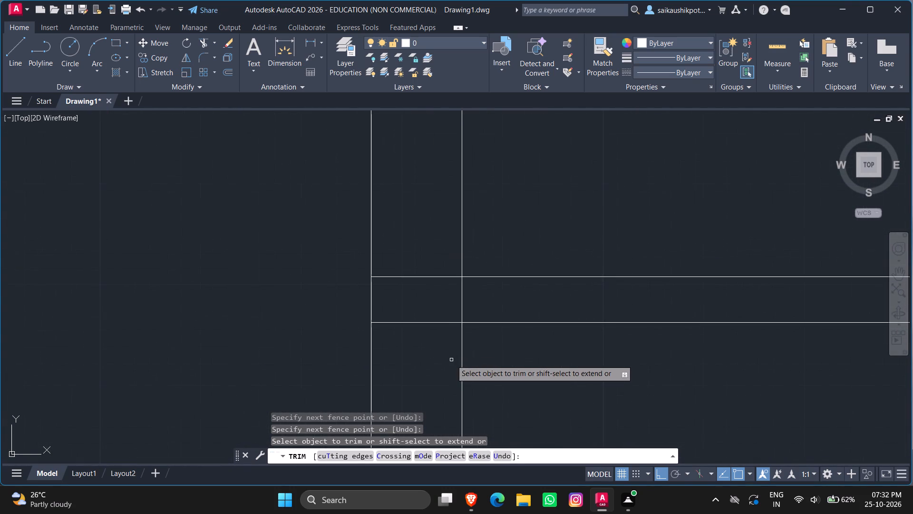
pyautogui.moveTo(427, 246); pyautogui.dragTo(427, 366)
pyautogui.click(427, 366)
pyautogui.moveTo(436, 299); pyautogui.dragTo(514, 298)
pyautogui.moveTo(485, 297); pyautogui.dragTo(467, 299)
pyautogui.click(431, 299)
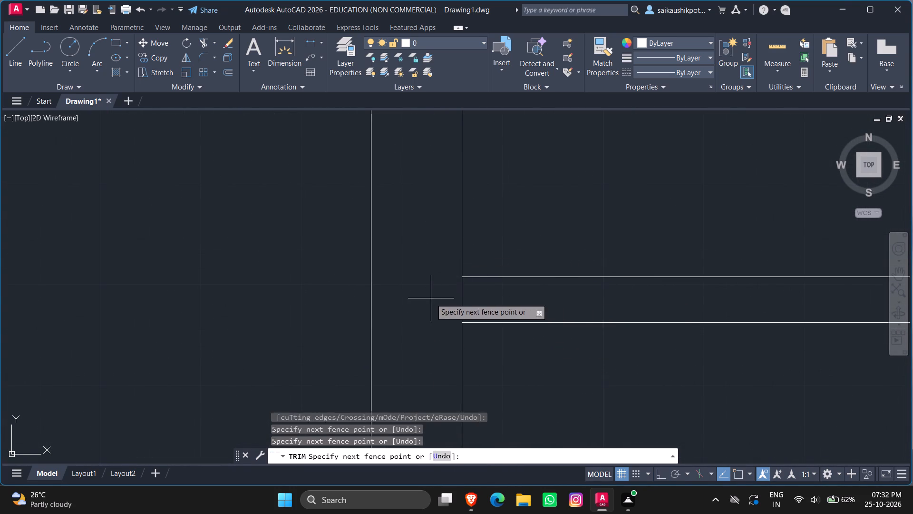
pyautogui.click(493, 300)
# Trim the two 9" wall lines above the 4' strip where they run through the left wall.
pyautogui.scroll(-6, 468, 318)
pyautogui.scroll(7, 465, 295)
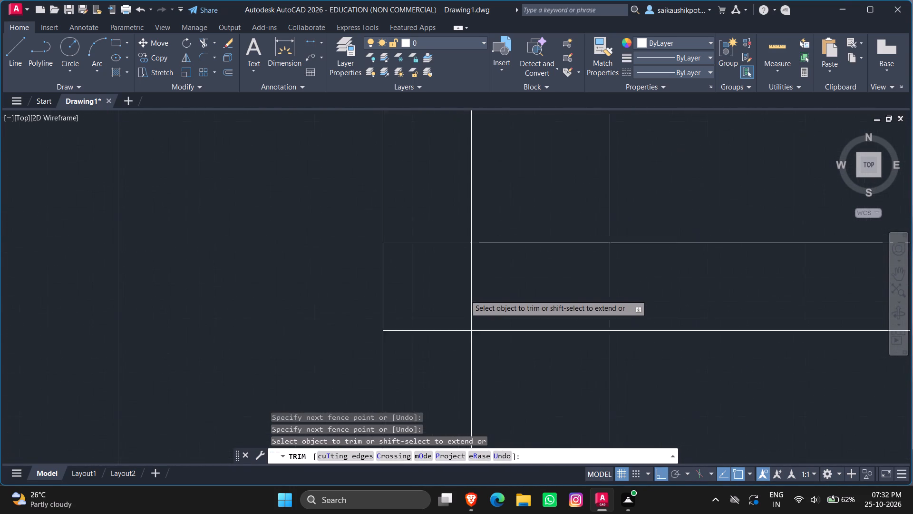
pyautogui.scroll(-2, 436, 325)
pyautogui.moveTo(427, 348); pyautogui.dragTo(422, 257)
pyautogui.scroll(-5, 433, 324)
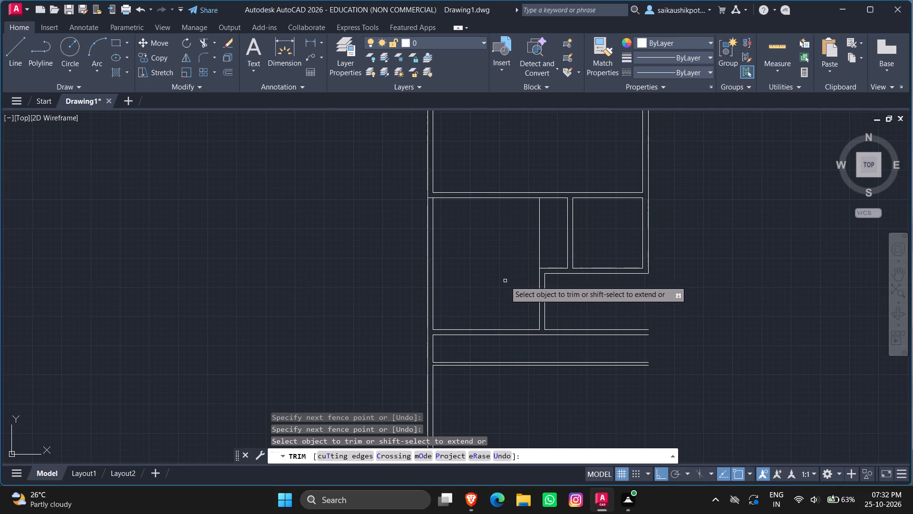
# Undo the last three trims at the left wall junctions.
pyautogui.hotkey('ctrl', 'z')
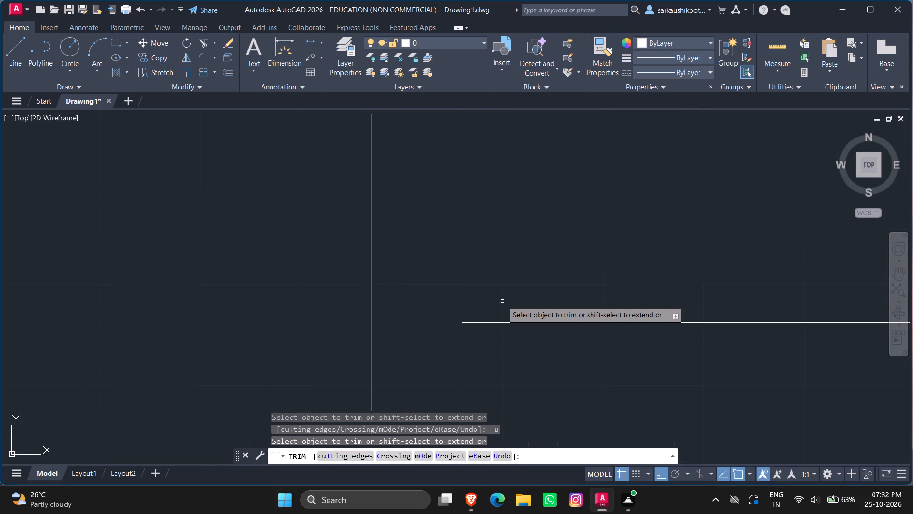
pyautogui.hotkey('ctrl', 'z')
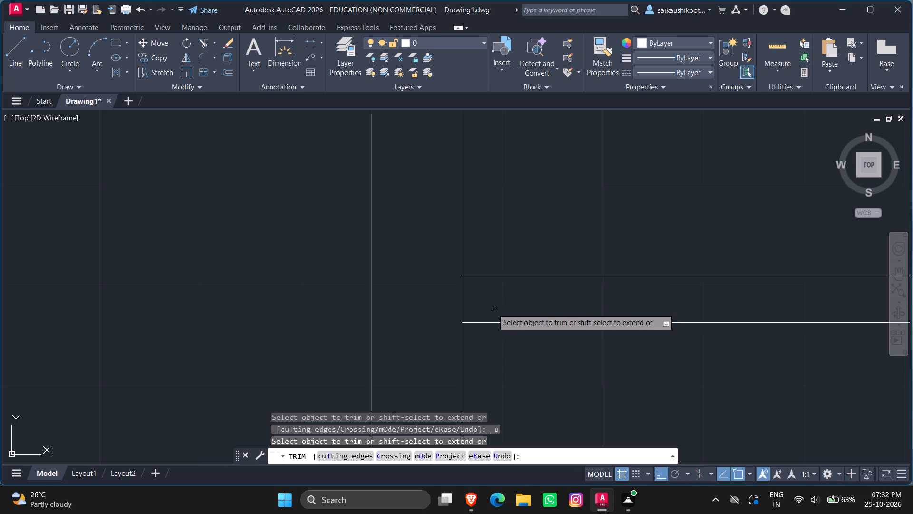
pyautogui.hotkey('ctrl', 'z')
# Trim the two 4.5" partition lines below the 4' strip inside the left wall, and the inner left wall line between them.
pyautogui.scroll(-7, 473, 322)
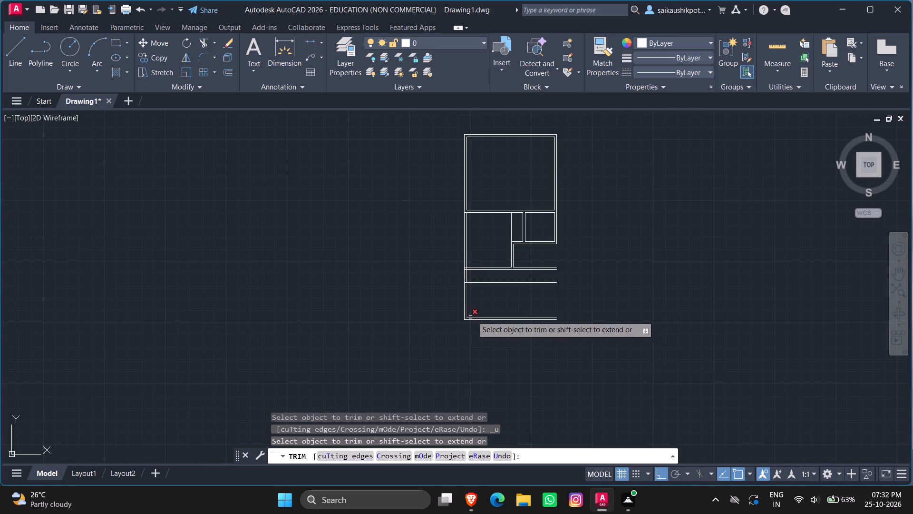
pyautogui.scroll(3, 477, 292)
pyautogui.scroll(3, 416, 251)
pyautogui.moveTo(429, 267); pyautogui.dragTo(423, 294)
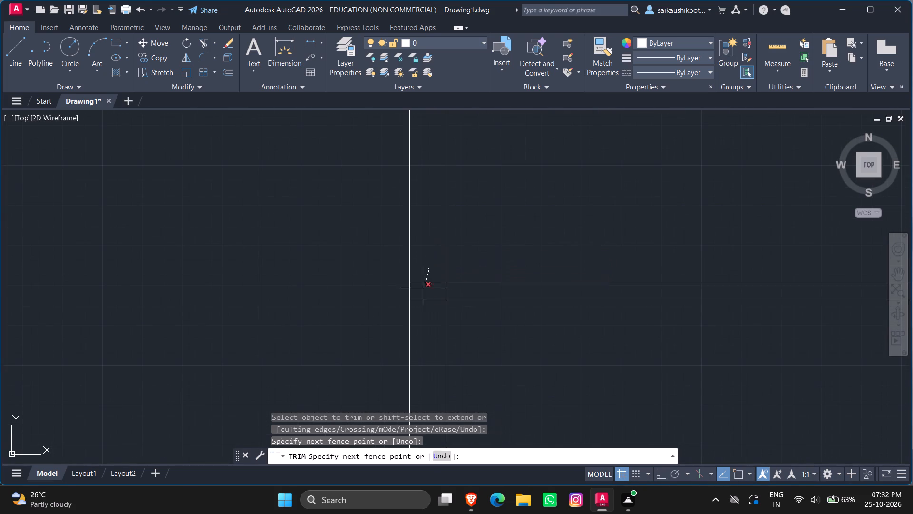
pyautogui.moveTo(423, 294); pyautogui.dragTo(420, 313)
pyautogui.moveTo(432, 292); pyautogui.dragTo(457, 292)
pyautogui.scroll(-2, 441, 302)
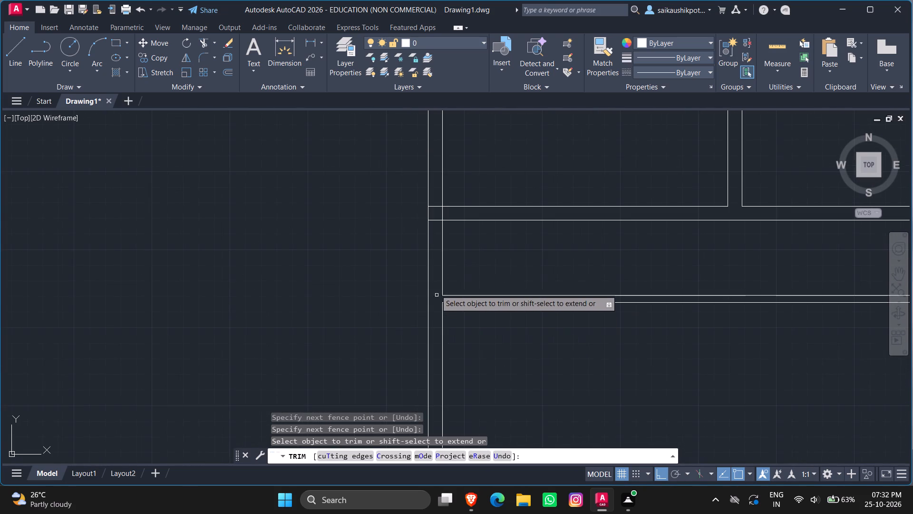
# Trim the lower line of the 9" wall above the 4' strip inside the left wall, plus the inner left wall line across that wall.
pyautogui.scroll(2, 437, 220)
pyautogui.moveTo(435, 213); pyautogui.dragTo(434, 230)
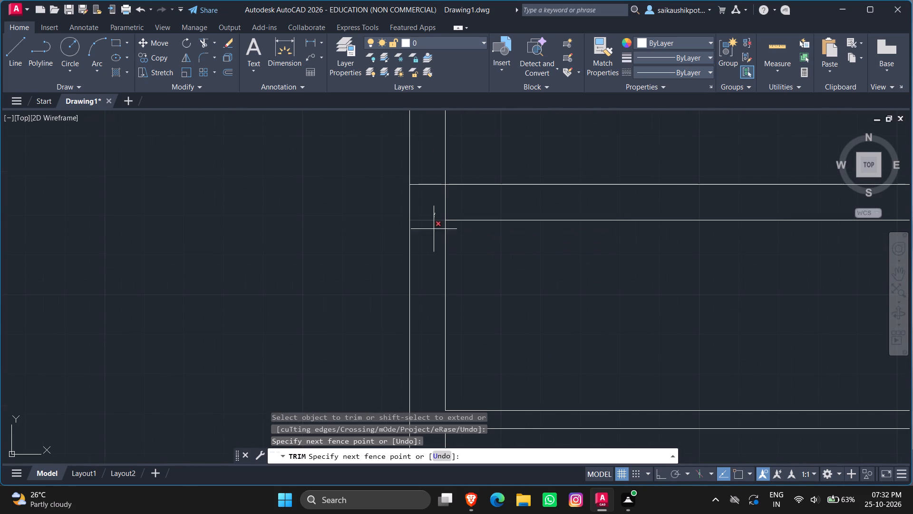
pyautogui.moveTo(434, 230); pyautogui.dragTo(435, 238)
pyautogui.moveTo(437, 206); pyautogui.dragTo(463, 202)
pyautogui.scroll(-2, 470, 227)
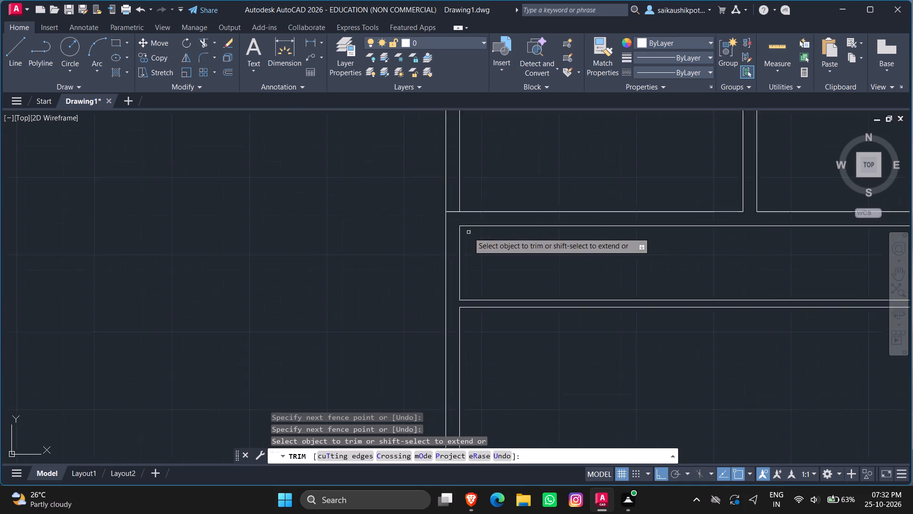
pyautogui.scroll(-2, 468, 233)
pyautogui.scroll(-1, 459, 291)
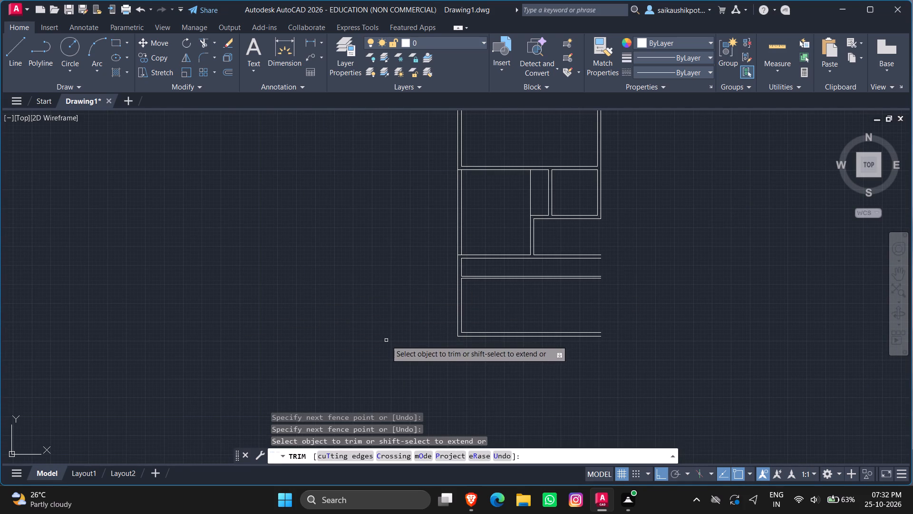
pyautogui.press('Escape')
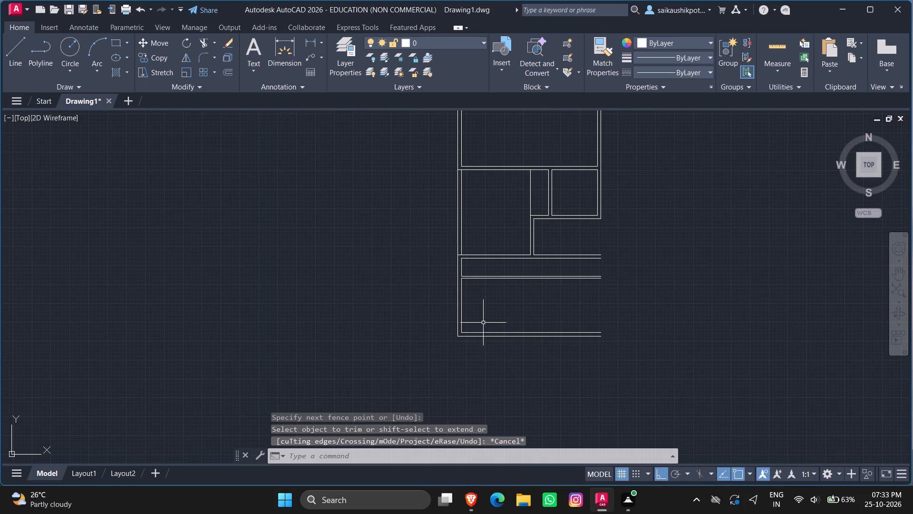
pyautogui.press('Escape')
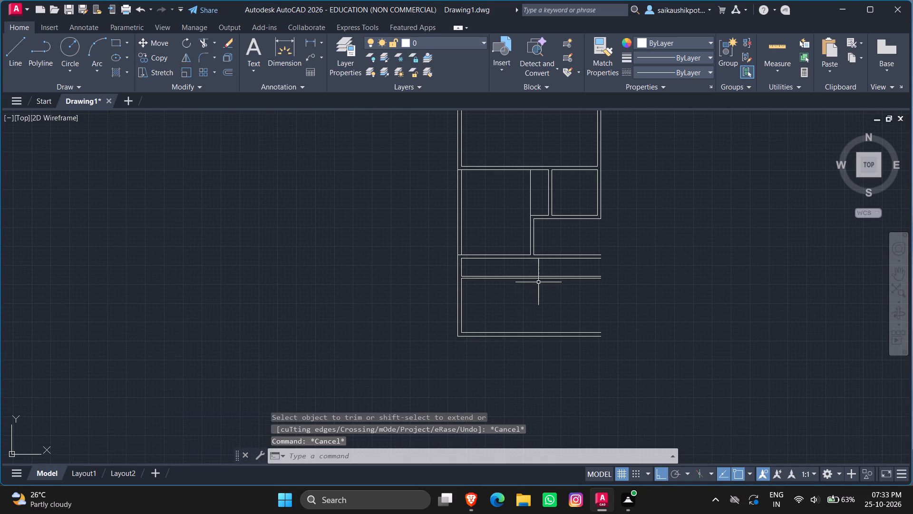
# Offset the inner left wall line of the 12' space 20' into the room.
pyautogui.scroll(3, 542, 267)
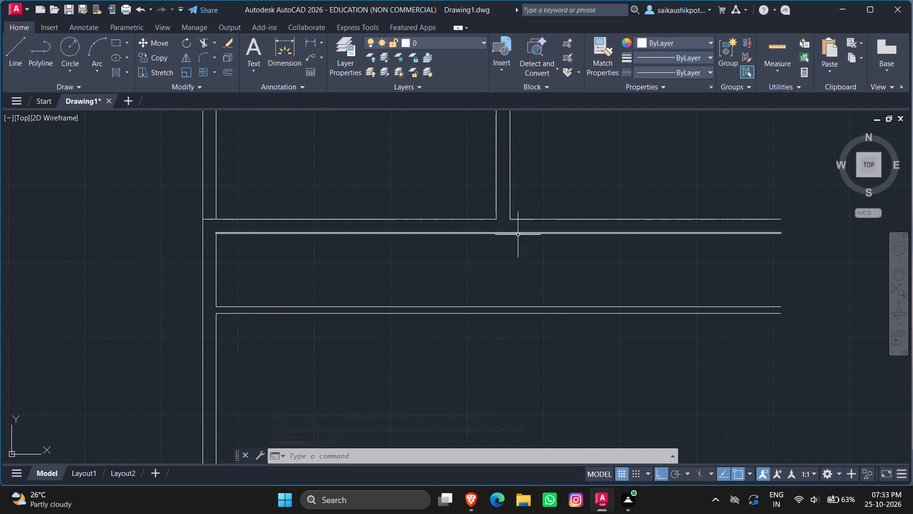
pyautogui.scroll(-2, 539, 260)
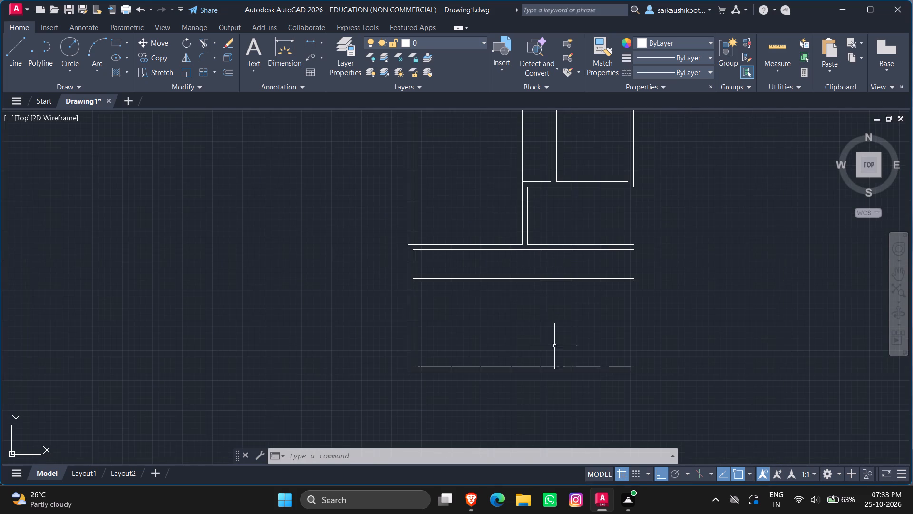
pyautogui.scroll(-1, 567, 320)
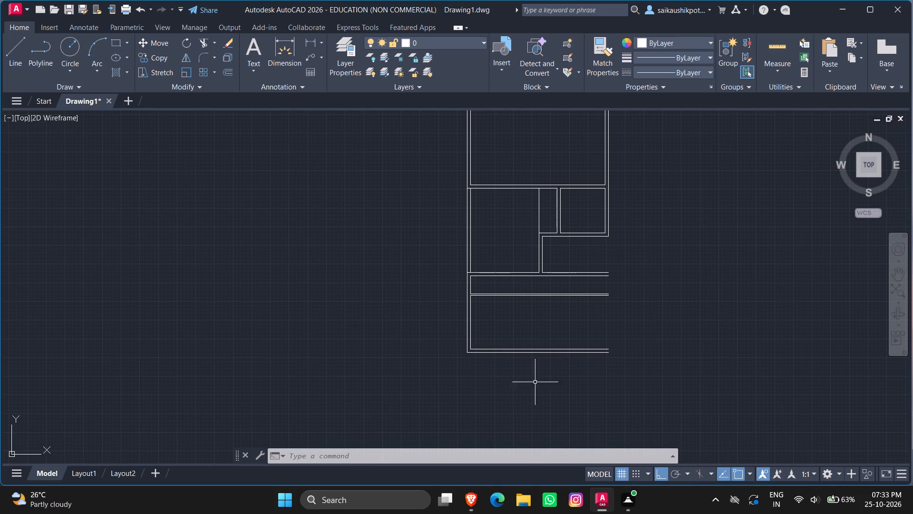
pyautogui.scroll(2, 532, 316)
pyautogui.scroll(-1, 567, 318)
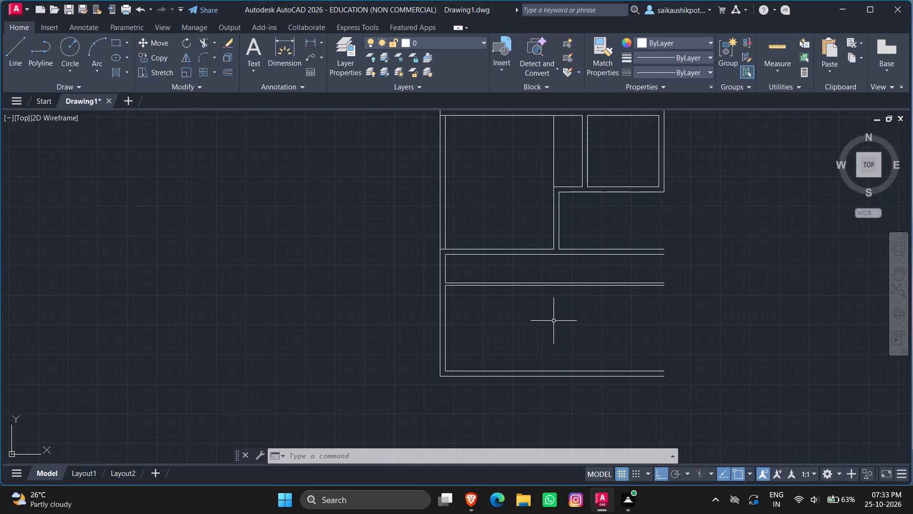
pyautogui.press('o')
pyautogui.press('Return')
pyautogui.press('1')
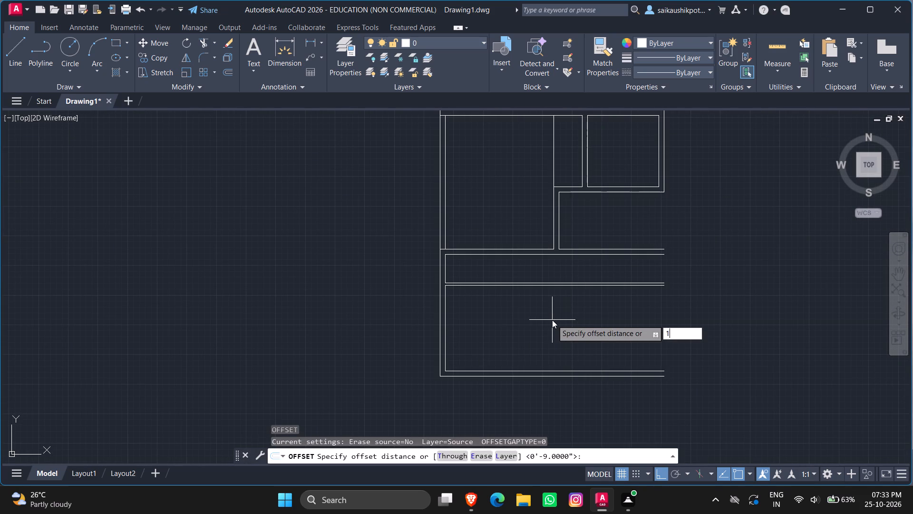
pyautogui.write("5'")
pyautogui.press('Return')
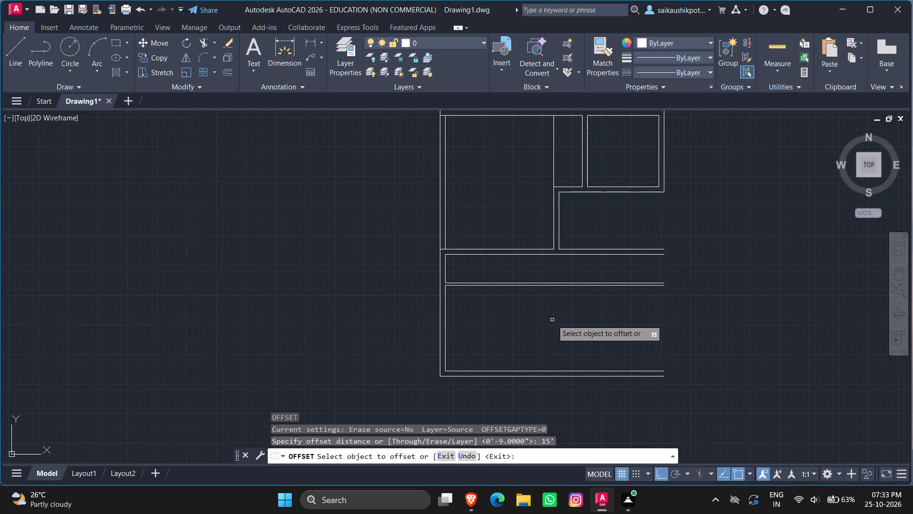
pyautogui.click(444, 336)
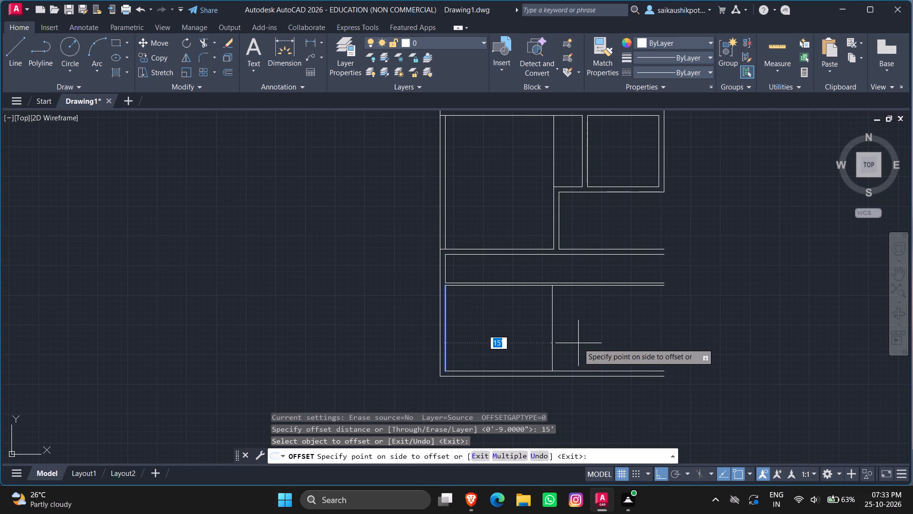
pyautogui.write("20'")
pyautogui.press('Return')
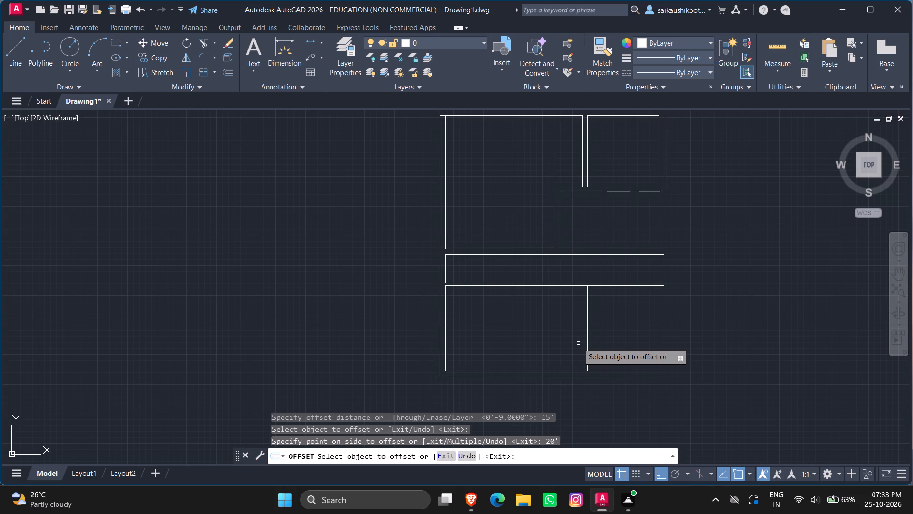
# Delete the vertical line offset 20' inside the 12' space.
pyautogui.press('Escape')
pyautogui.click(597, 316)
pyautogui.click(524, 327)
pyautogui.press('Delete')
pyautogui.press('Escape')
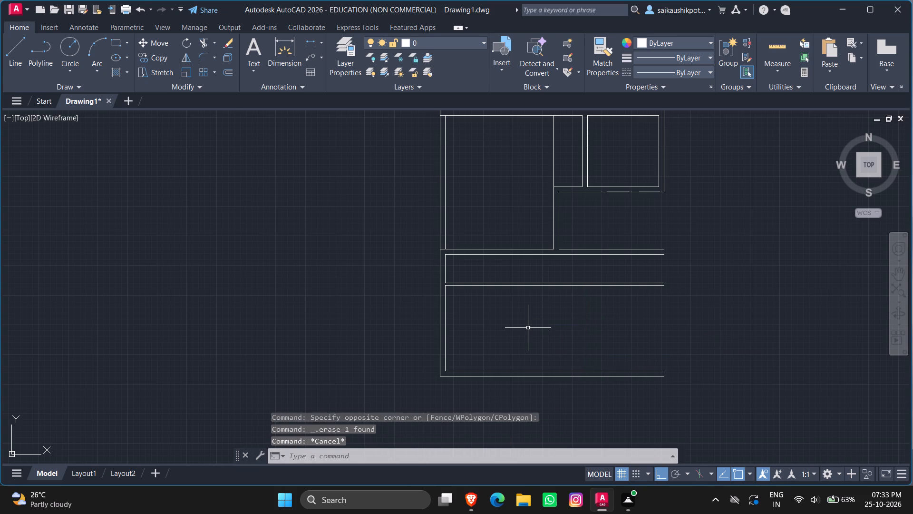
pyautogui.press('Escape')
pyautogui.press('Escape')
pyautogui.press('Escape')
# Offset the inner left wall line of the 12' space 25' into the room.
pyautogui.press('o')
pyautogui.press('Return')
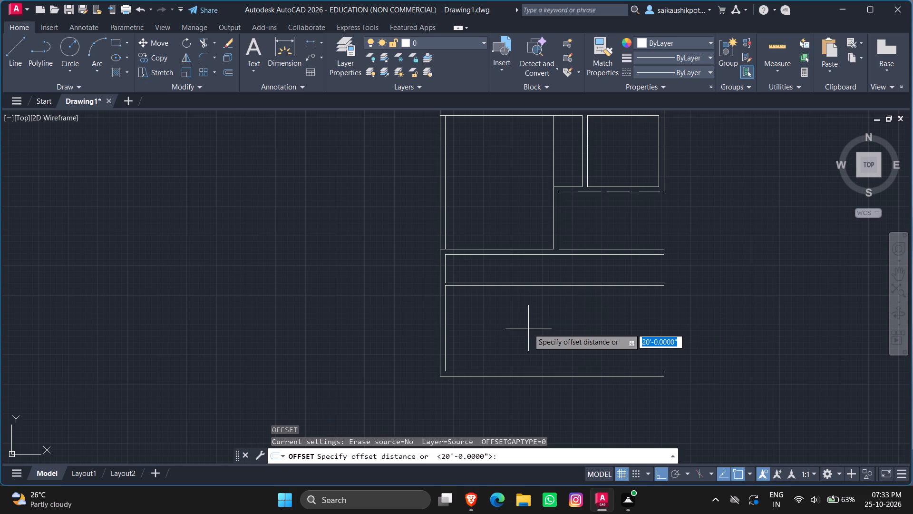
pyautogui.write("25'")
pyautogui.press('Return')
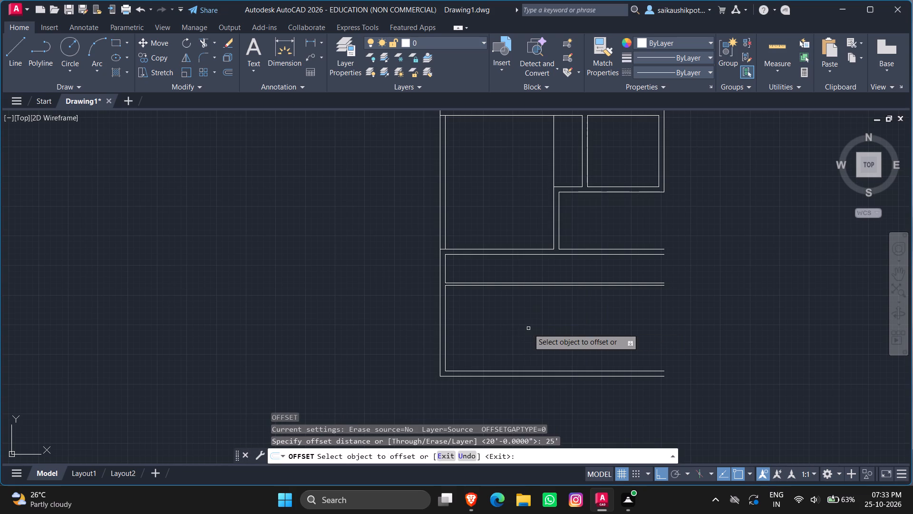
pyautogui.click(446, 330)
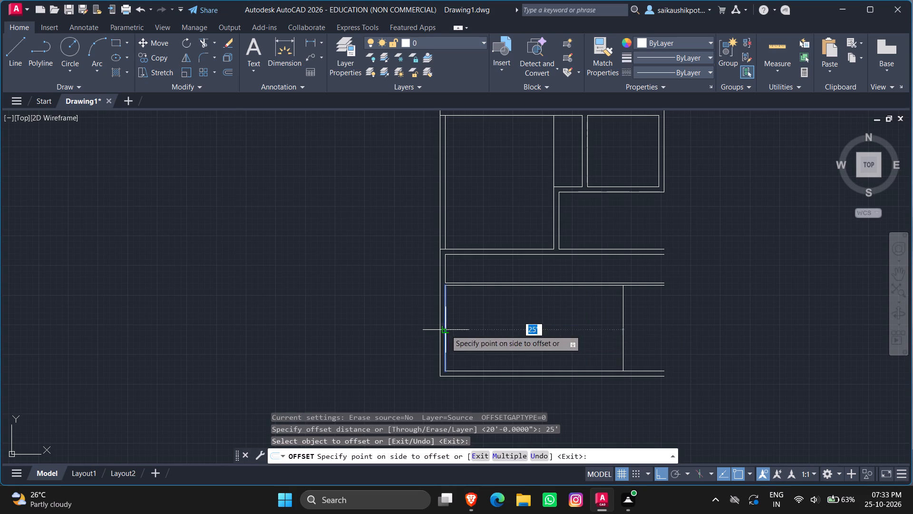
pyautogui.click(594, 335)
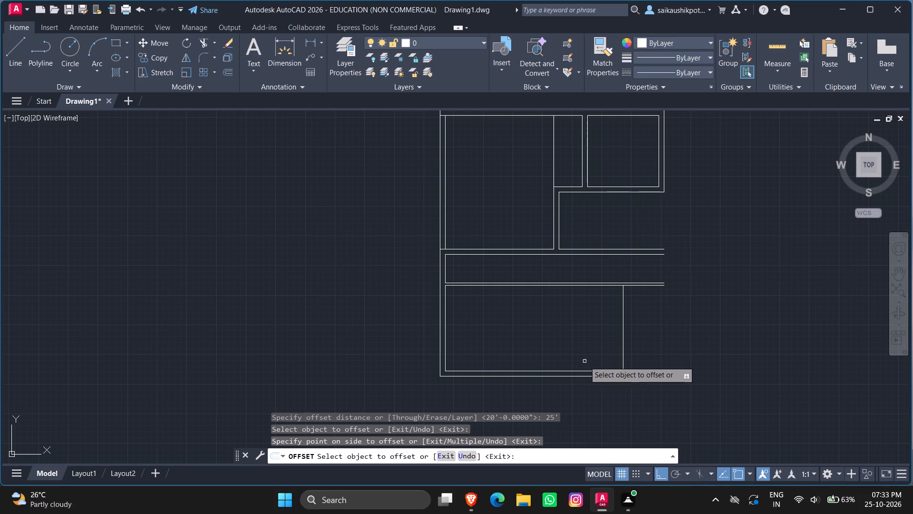
pyautogui.press('Escape')
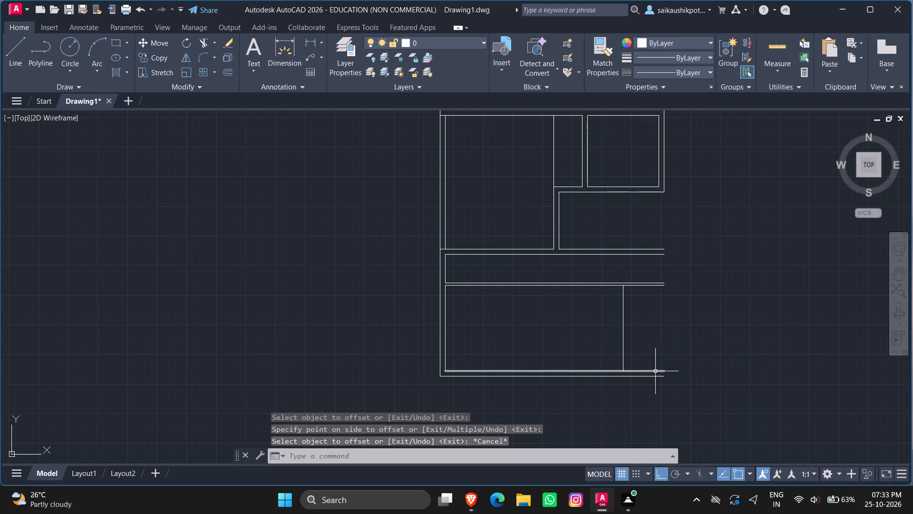
# Stretch the lower end of the 25' offset line down to the outer bottom wall line.
pyautogui.click(645, 345)
pyautogui.click(580, 346)
pyautogui.scroll(2, 624, 373)
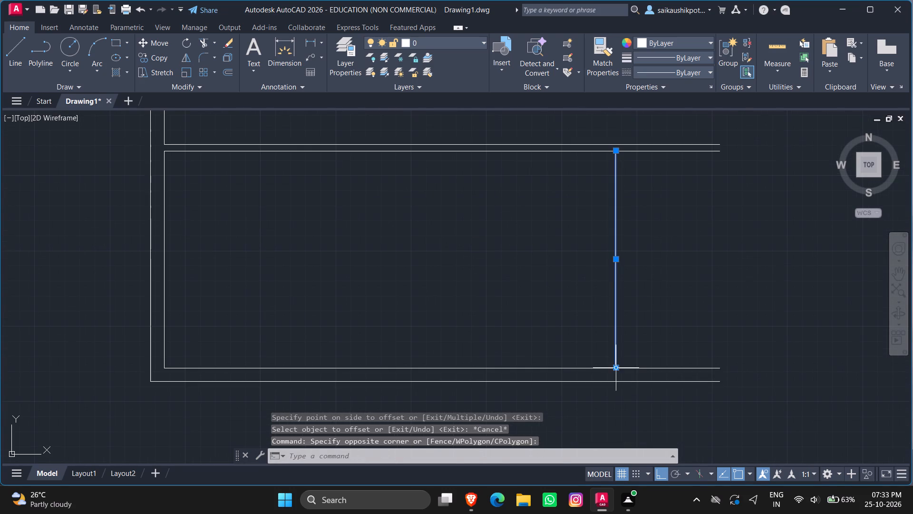
pyautogui.click(617, 369)
pyautogui.click(618, 381)
pyautogui.press('Escape')
pyautogui.scroll(-1, 647, 348)
pyautogui.scroll(1, 643, 337)
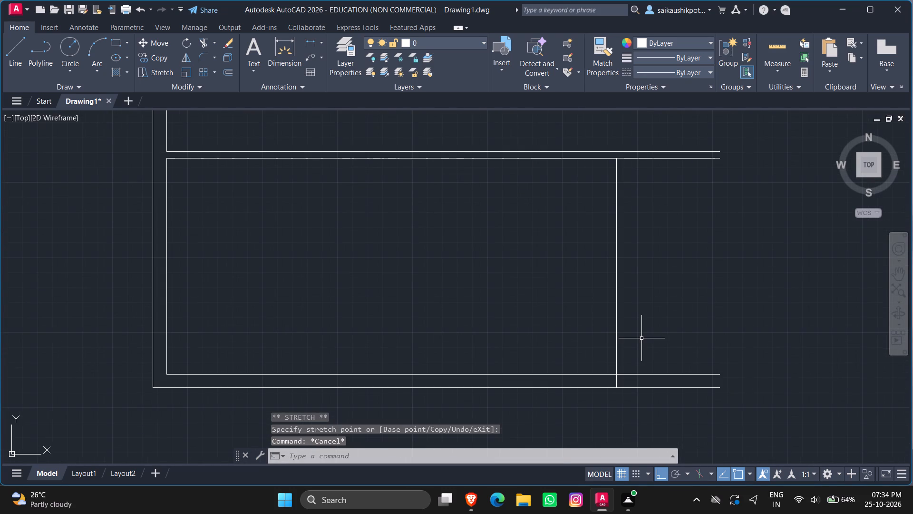
# Trim both bottom wall lines where they extend past the 25' offset line.
pyautogui.write('tr')
pyautogui.press('Return')
pyautogui.press('Return')
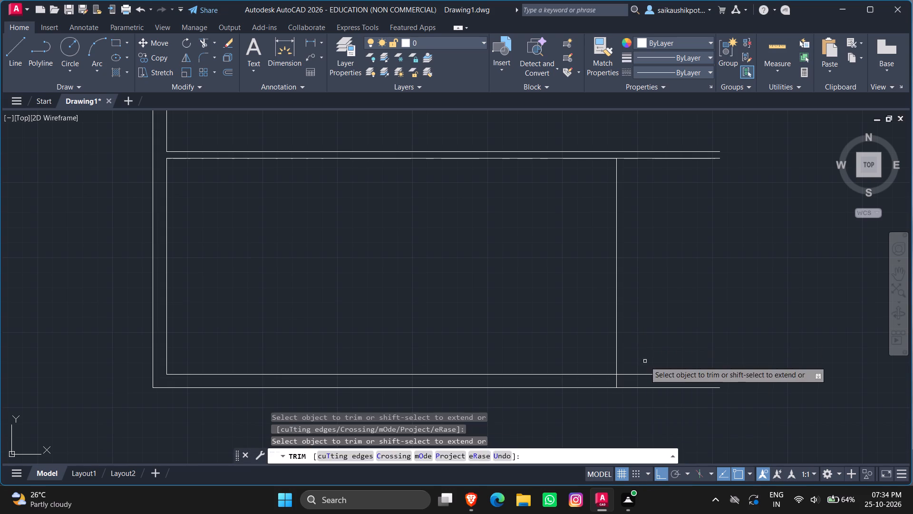
pyautogui.click(645, 361)
pyautogui.click(646, 417)
pyautogui.press('Escape')
pyautogui.scroll(-2, 646, 379)
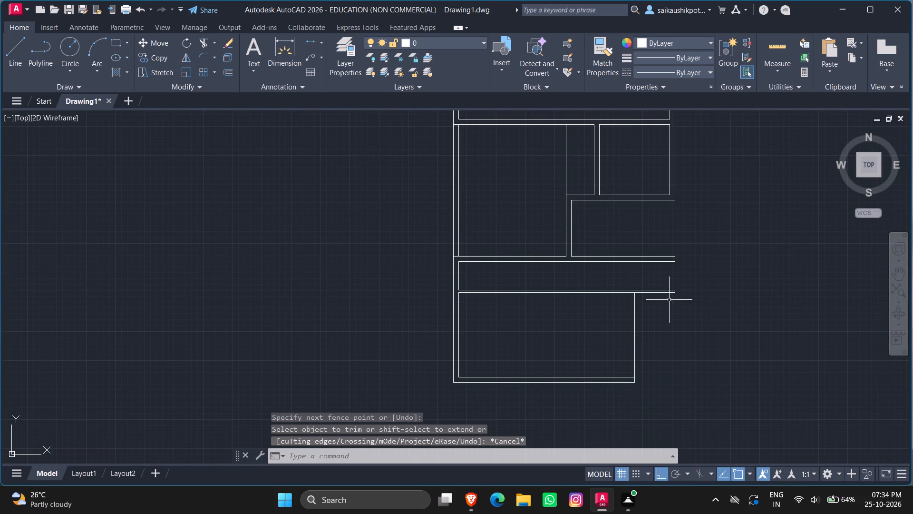
# Stretch the upper end of the 25' offset line to the upper line of the 4.5" partition.
pyautogui.scroll(1, 650, 276)
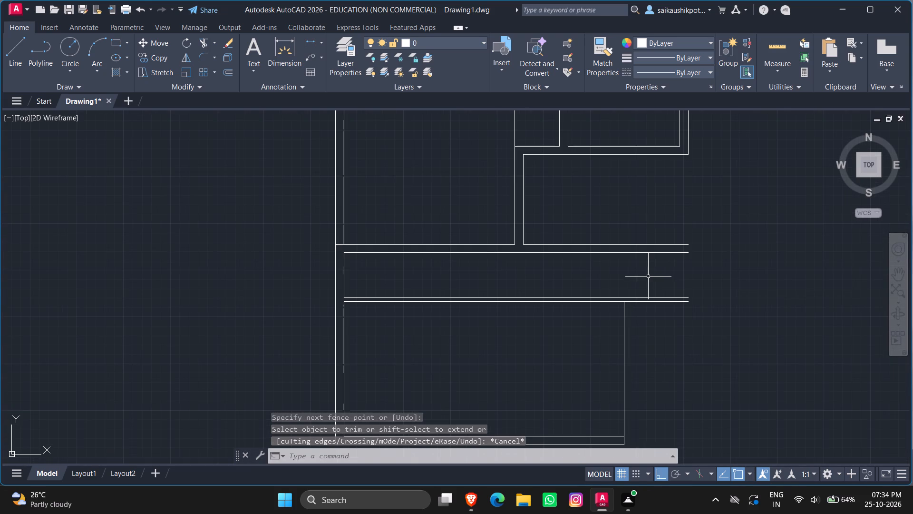
pyautogui.click(646, 320)
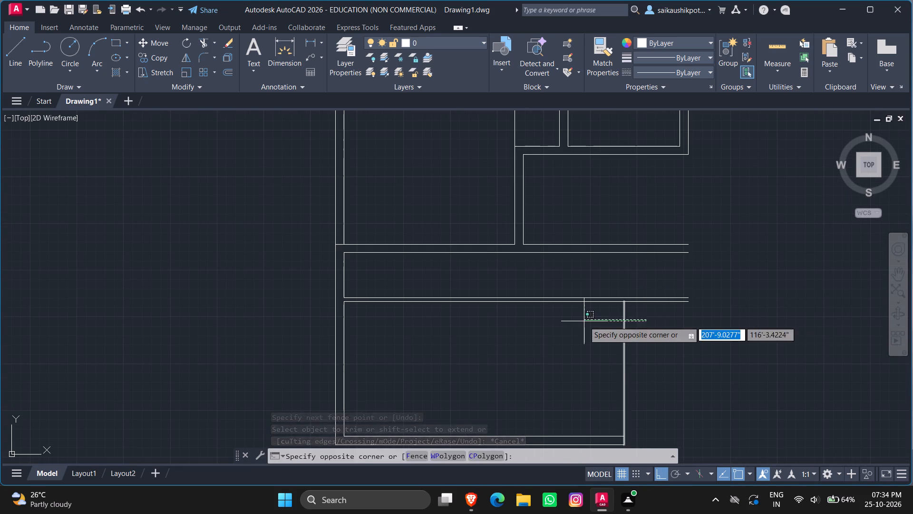
pyautogui.click(584, 321)
pyautogui.press('Escape')
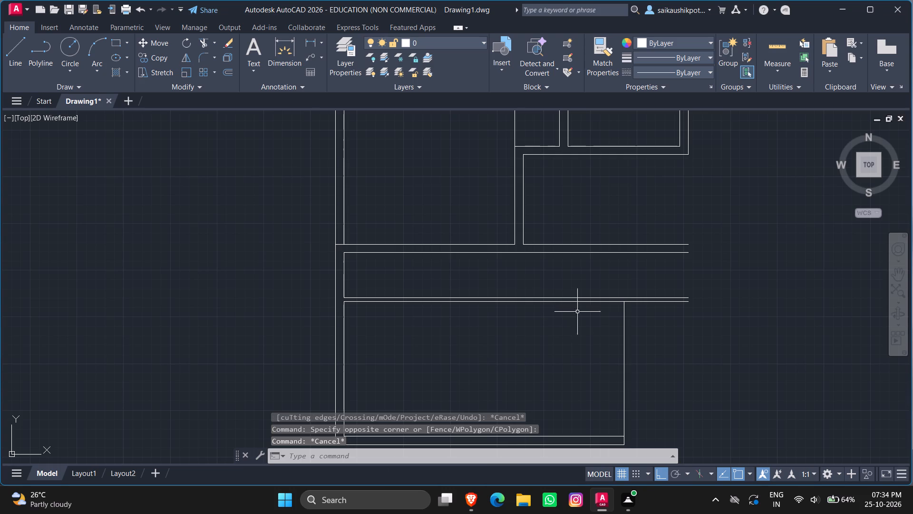
pyautogui.scroll(1, 631, 306)
pyautogui.moveTo(623, 316); pyautogui.dragTo(615, 319)
pyautogui.click(569, 321)
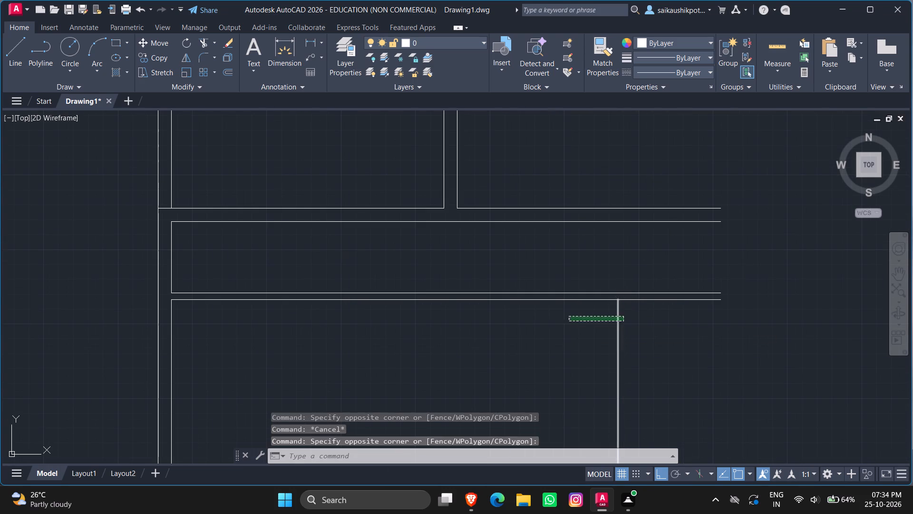
pyautogui.click(615, 302)
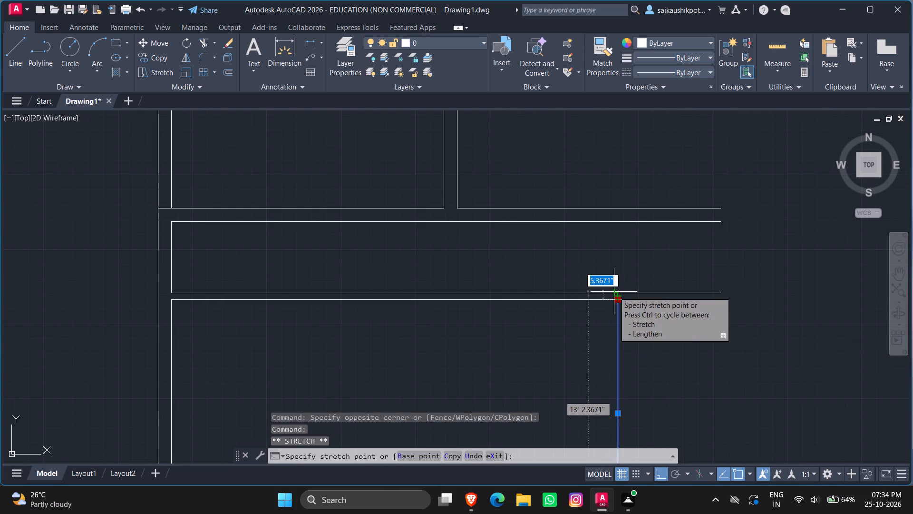
pyautogui.click(614, 292)
pyautogui.press('Escape')
pyautogui.press('Escape')
pyautogui.press('Escape')
pyautogui.press('Escape')
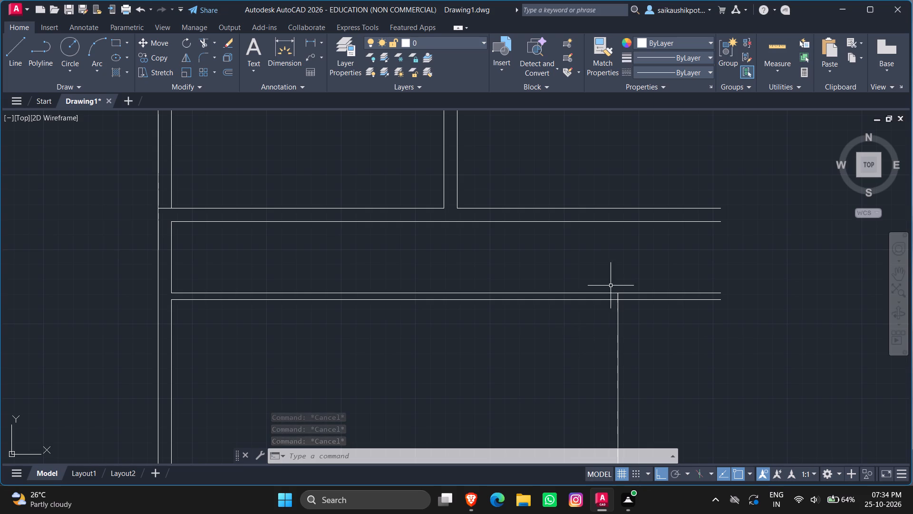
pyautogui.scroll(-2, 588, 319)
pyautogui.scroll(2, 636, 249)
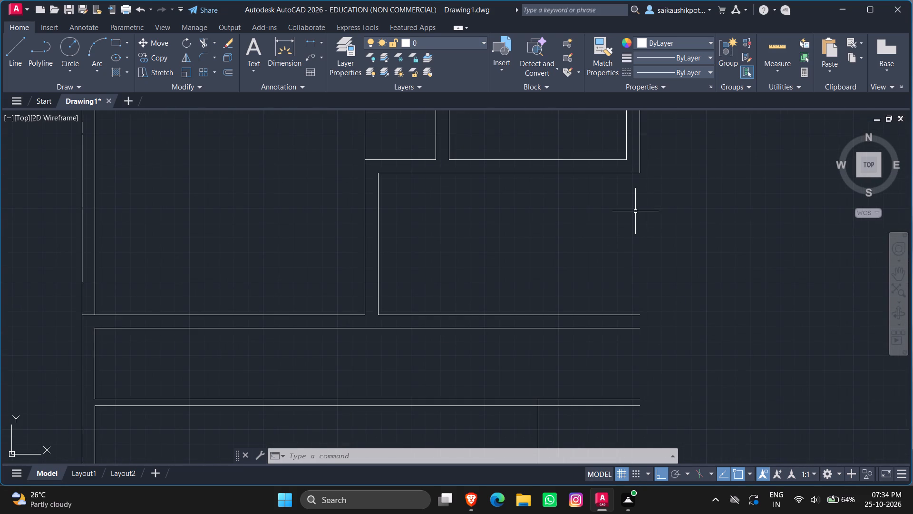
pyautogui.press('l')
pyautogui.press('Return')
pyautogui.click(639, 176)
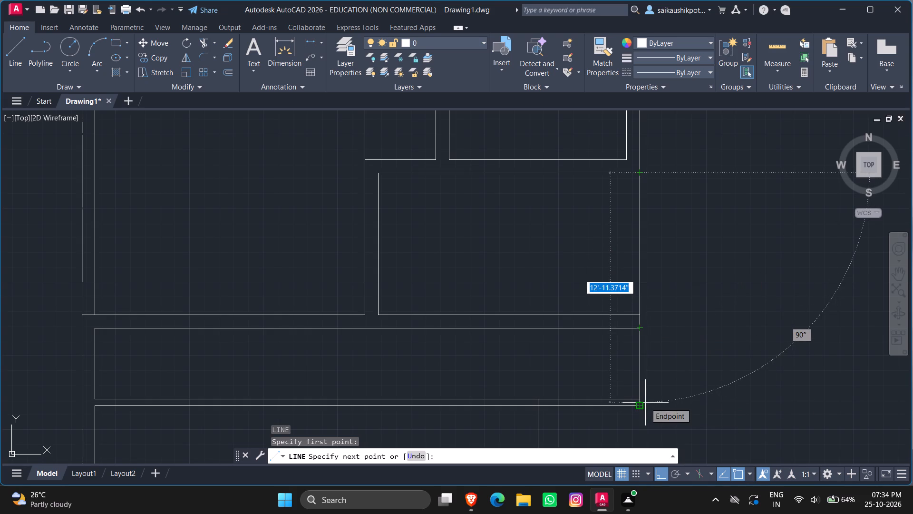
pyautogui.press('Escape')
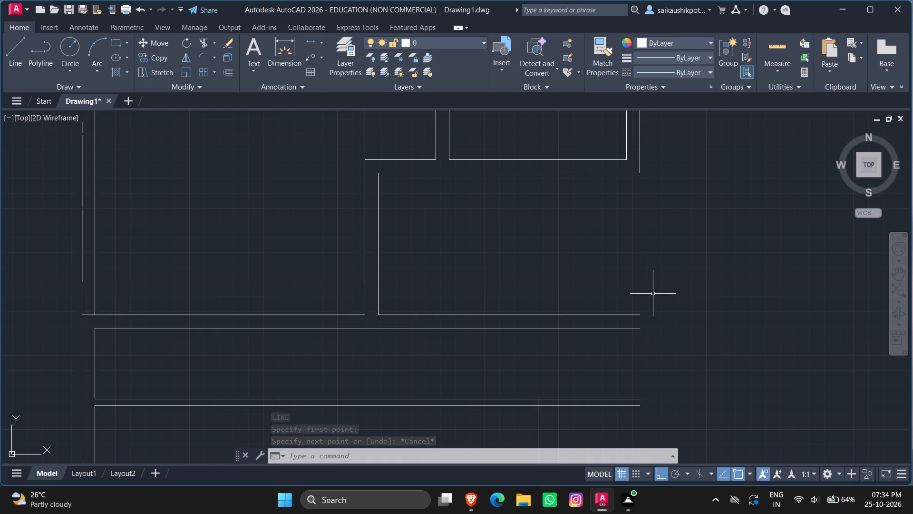
# Draw a vertical line 13'-1.5" long from the right outer wall corner down to the lower line of the 4.5" partition.
pyautogui.press('l')
pyautogui.press('Return')
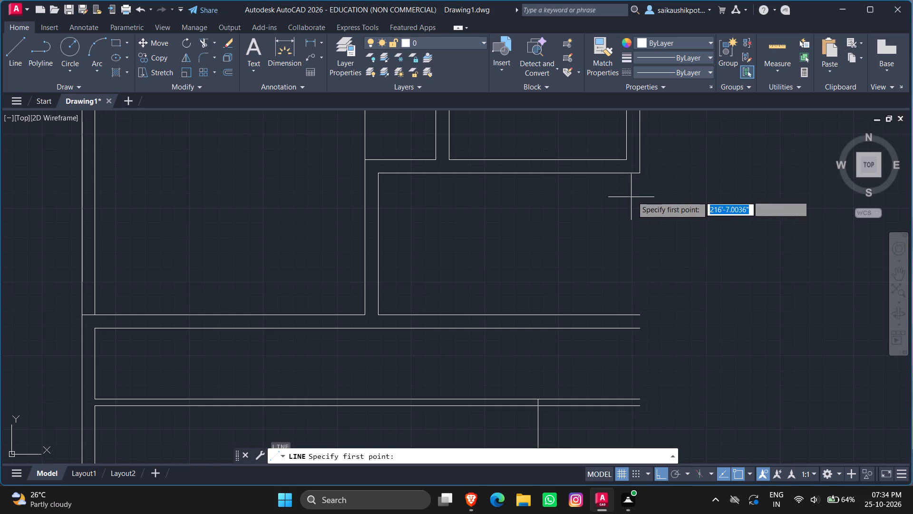
pyautogui.click(641, 174)
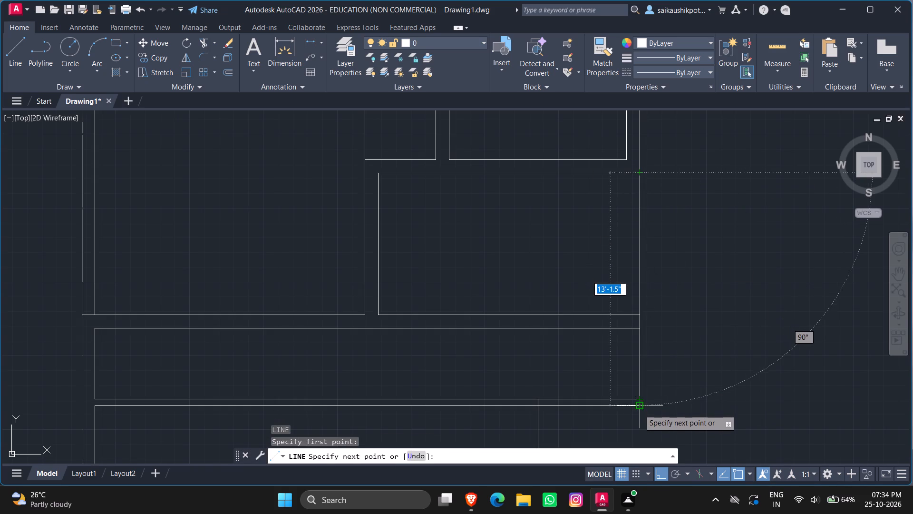
pyautogui.click(639, 409)
pyautogui.press('Escape')
pyautogui.press('Escape')
# Offset the new right outer wall line 9" inward.
pyautogui.press('o')
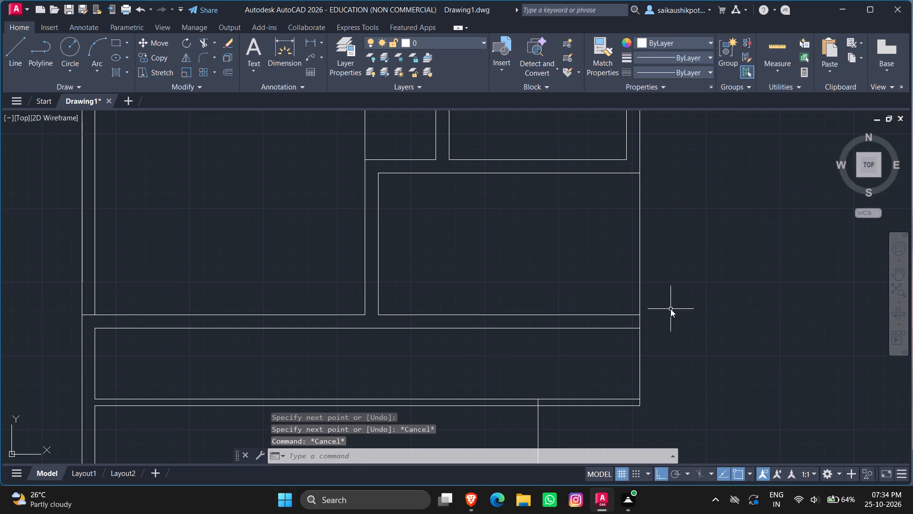
pyautogui.press('Return')
pyautogui.write('9"')
pyautogui.press('Return')
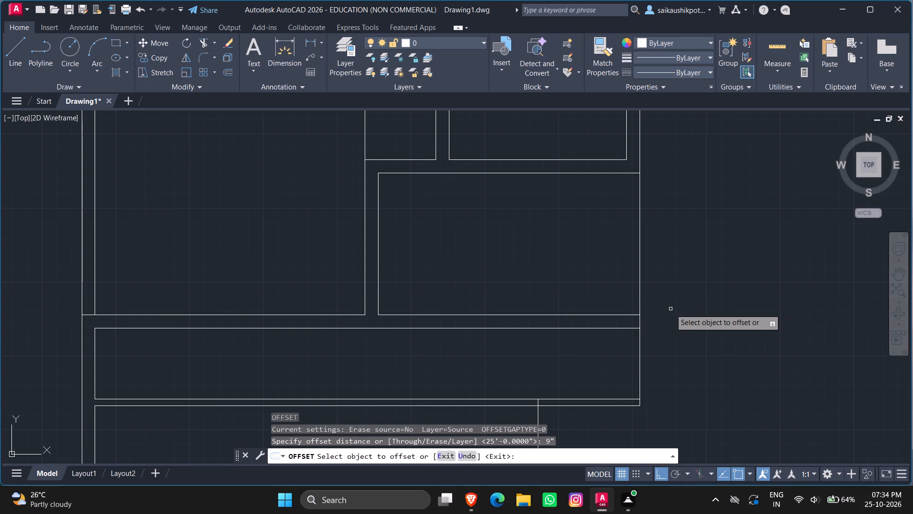
pyautogui.click(640, 291)
pyautogui.click(604, 288)
pyautogui.press('Escape')
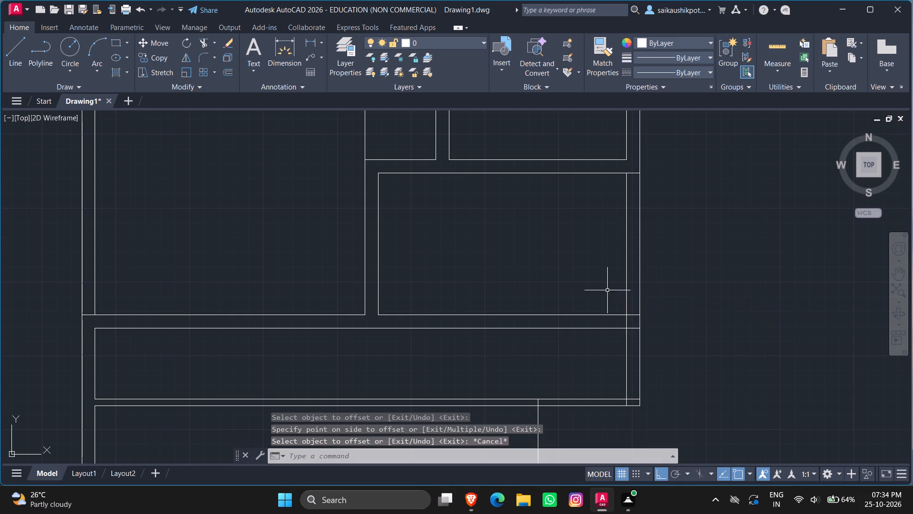
pyautogui.press('Escape')
# Trim the overlapping lines where the new right wall meets the 9" wall above the 4' strip.
pyautogui.write('trr')
pyautogui.press('BackSpace')
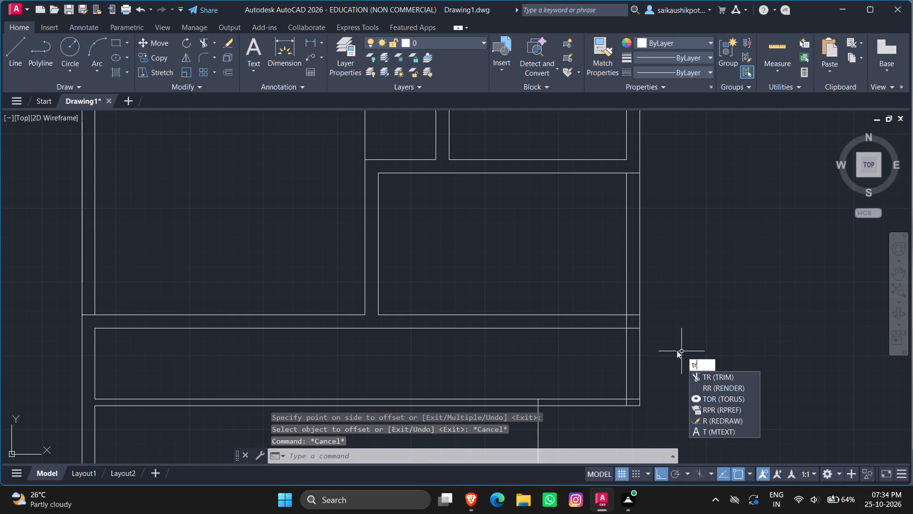
pyautogui.press('Return')
pyautogui.press('Return')
pyautogui.scroll(3, 636, 333)
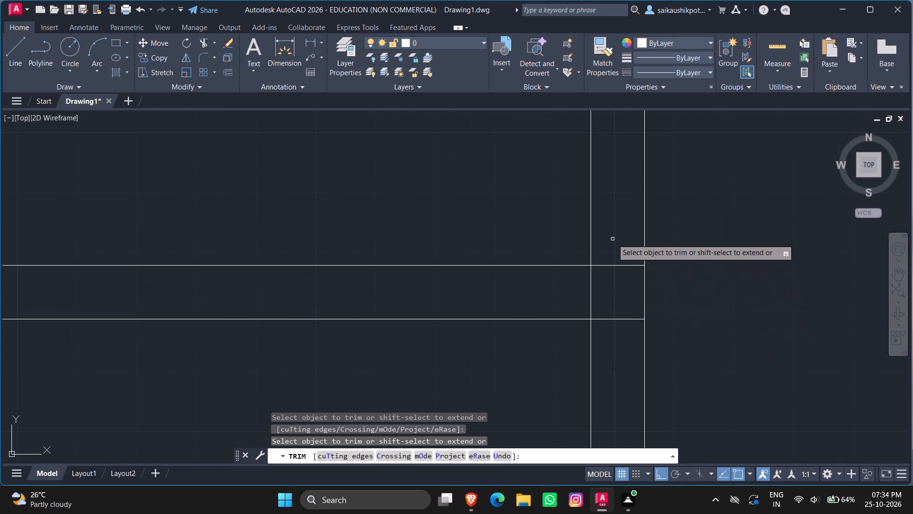
pyautogui.moveTo(612, 239); pyautogui.dragTo(609, 373)
pyautogui.click(609, 373)
pyautogui.moveTo(612, 293); pyautogui.dragTo(582, 292)
pyautogui.click(603, 293)
pyautogui.click(567, 293)
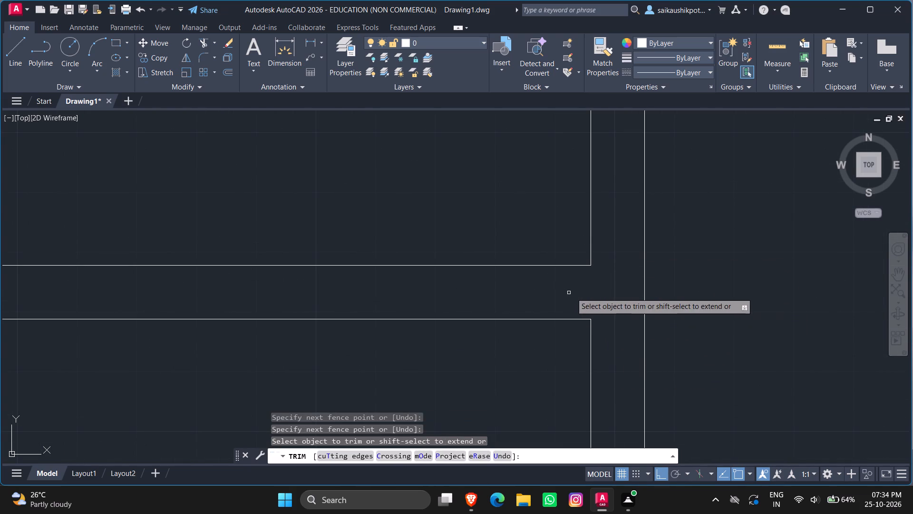
# Trim the inner line ends that overrun at the lower right corner of the 4' strip.
pyautogui.scroll(-6, 584, 300)
pyautogui.scroll(5, 598, 347)
pyautogui.scroll(3, 544, 318)
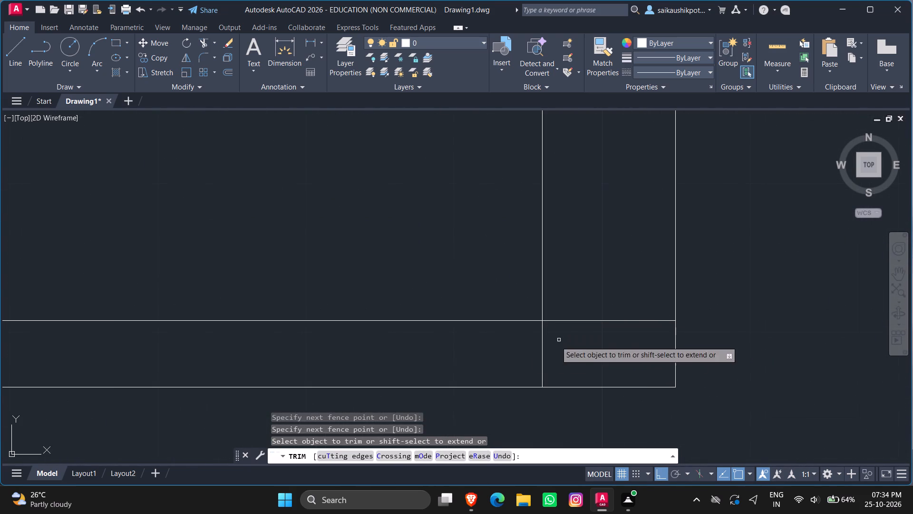
pyautogui.moveTo(496, 349); pyautogui.dragTo(598, 270)
pyautogui.scroll(-4, 583, 326)
pyautogui.press('Escape')
pyautogui.press('Escape')
pyautogui.press('Escape')
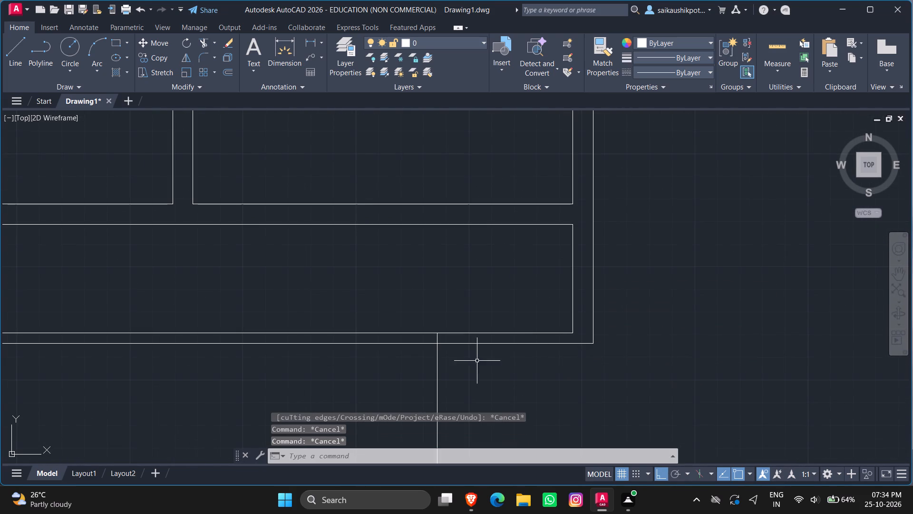
# Examine the wall junctions around the 4' strip and the spaces above and below it.
pyautogui.scroll(1, 423, 353)
pyautogui.scroll(-3, 405, 348)
pyautogui.scroll(-3, 495, 344)
pyautogui.scroll(2, 429, 327)
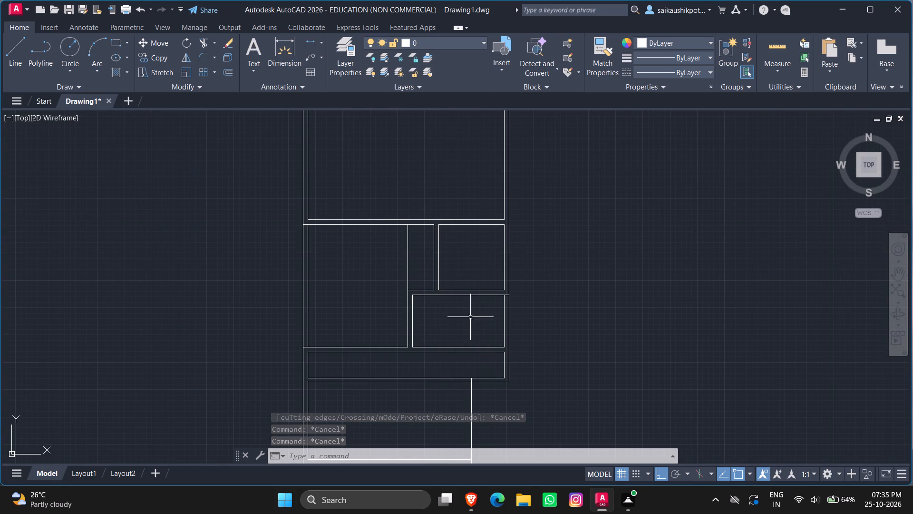
pyautogui.scroll(-4, 532, 285)
pyautogui.scroll(5, 517, 305)
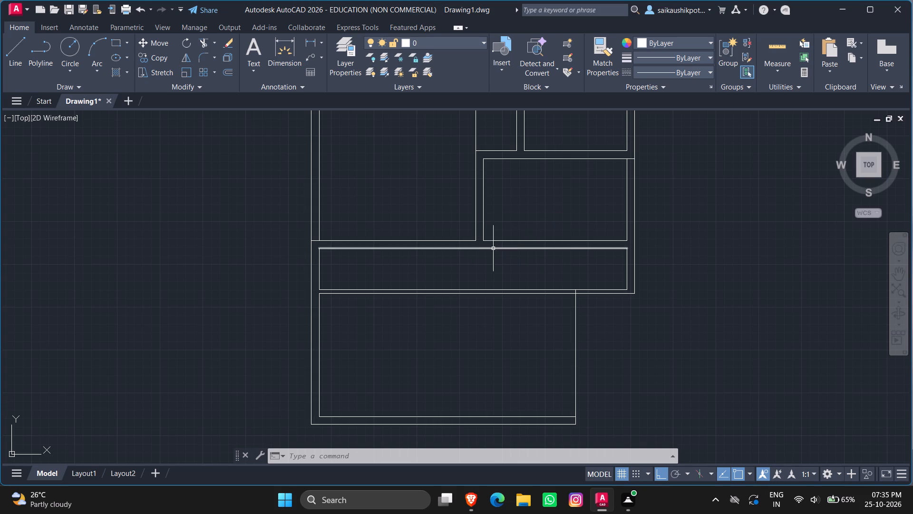
pyautogui.scroll(-2, 495, 254)
pyautogui.scroll(1, 505, 238)
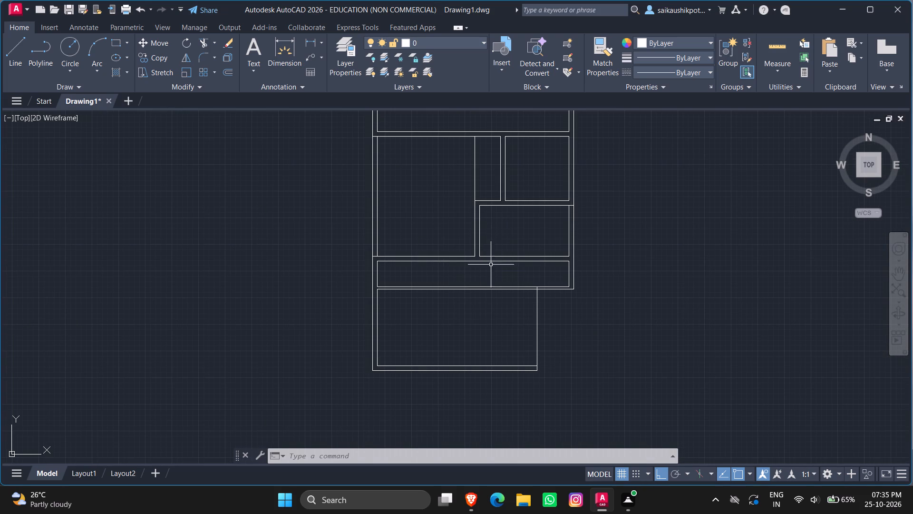
pyautogui.scroll(2, 482, 285)
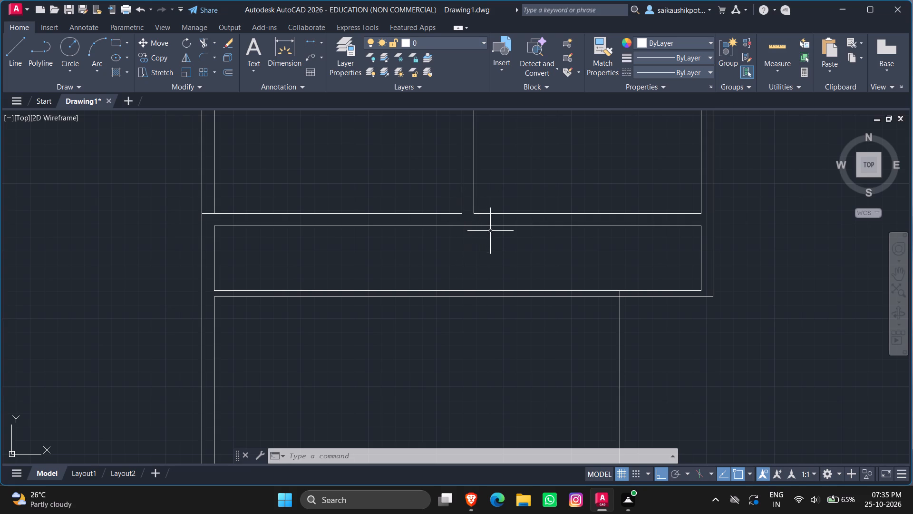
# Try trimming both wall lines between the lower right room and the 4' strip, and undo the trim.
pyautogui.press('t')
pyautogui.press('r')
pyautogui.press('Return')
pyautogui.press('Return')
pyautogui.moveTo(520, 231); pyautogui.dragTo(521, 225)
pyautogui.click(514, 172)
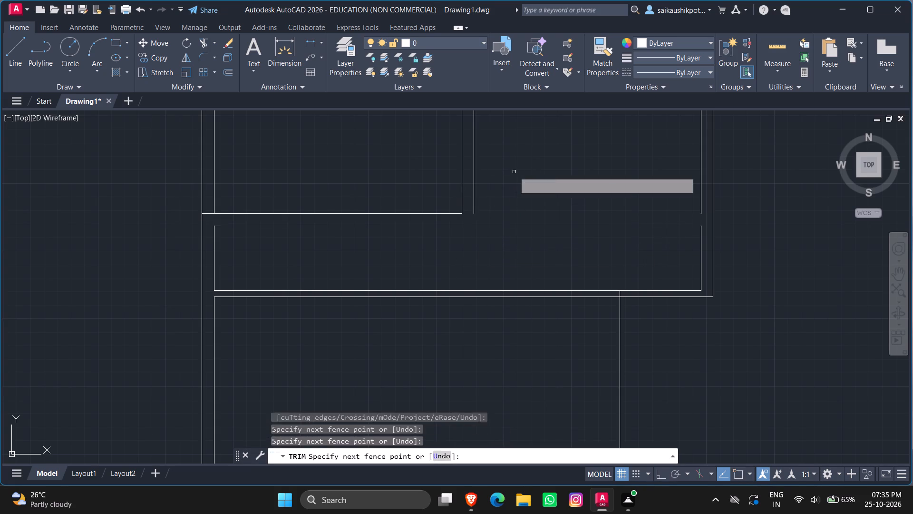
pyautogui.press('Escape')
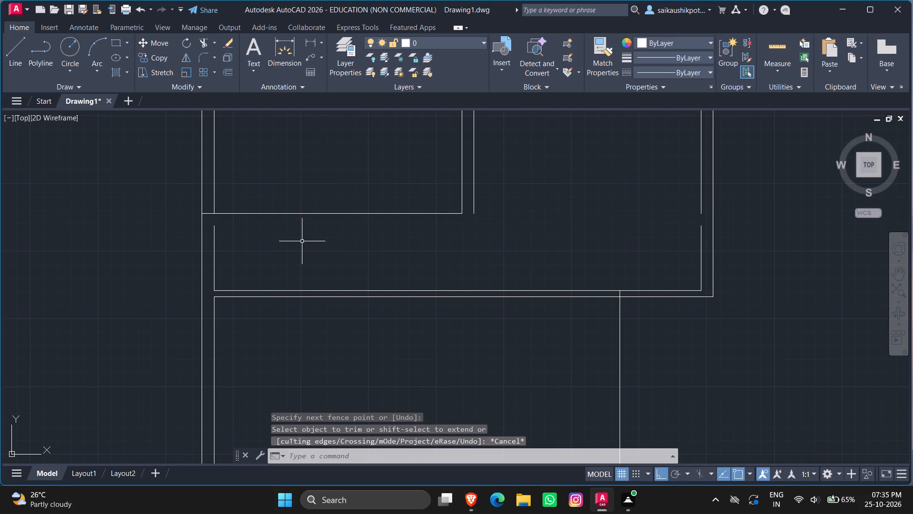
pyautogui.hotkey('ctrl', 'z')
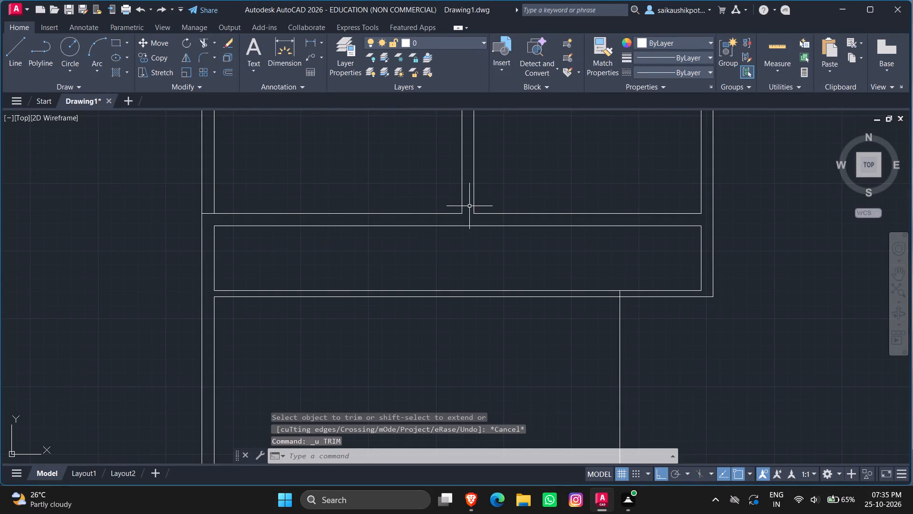
# Stretch the lower right room's left wall line down to the upper line of the 4' strip.
pyautogui.scroll(1, 468, 206)
pyautogui.click(493, 199)
pyautogui.click(474, 200)
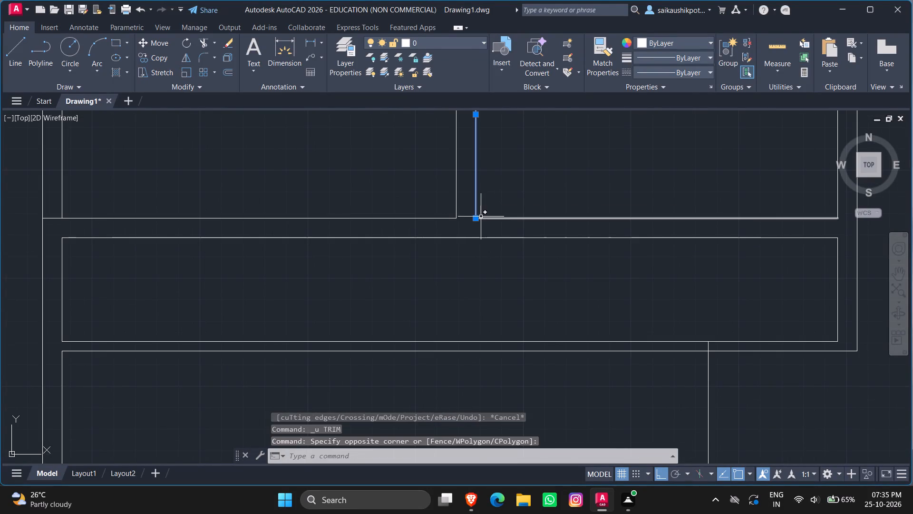
pyautogui.click(476, 218)
pyautogui.click(475, 235)
pyautogui.press('Escape')
pyautogui.scroll(-2, 542, 248)
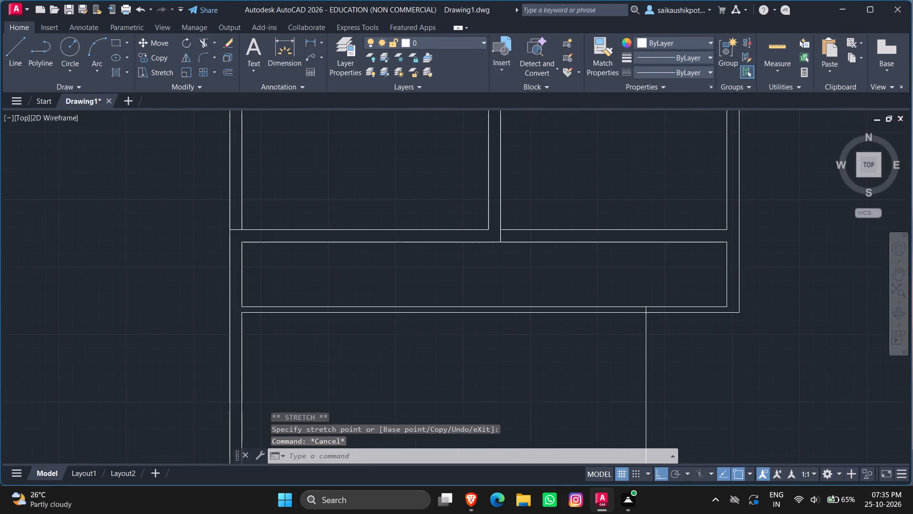
# Stretch the lower right room's inner right wall line down to the upper right corner of the 4' strip.
pyautogui.scroll(2, 699, 239)
pyautogui.scroll(1, 598, 230)
pyautogui.moveTo(599, 225); pyautogui.dragTo(595, 225)
pyautogui.click(581, 225)
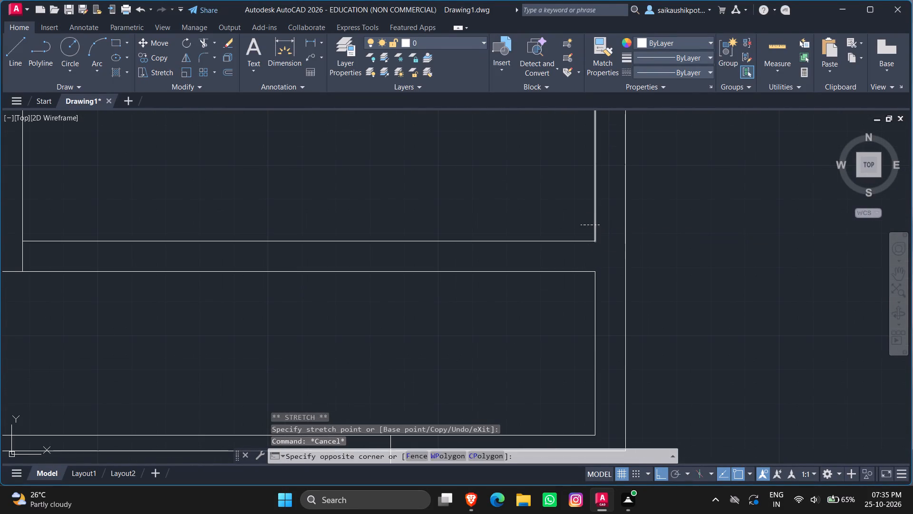
pyautogui.click(596, 238)
pyautogui.click(595, 240)
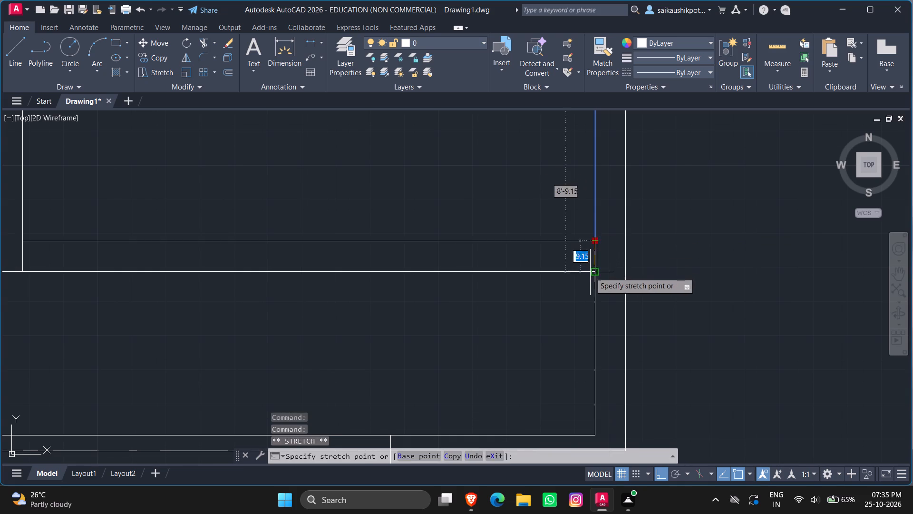
pyautogui.click(590, 272)
pyautogui.press('Escape')
pyautogui.press('Escape')
pyautogui.press('Escape')
pyautogui.press('Escape')
# Trim away both wall lines between the lower right room and the 4' strip to join the two spaces.
pyautogui.press('t')
pyautogui.press('r')
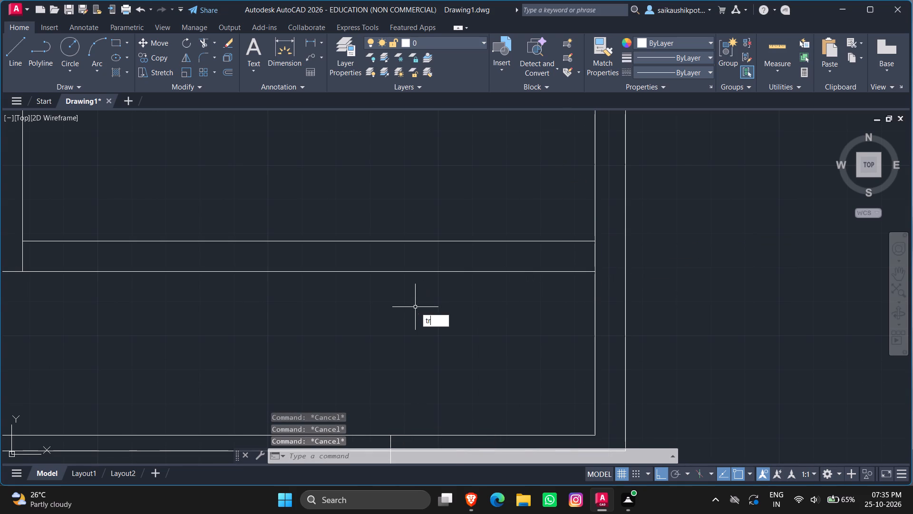
pyautogui.press('Return')
pyautogui.press('Return')
pyautogui.moveTo(371, 315); pyautogui.dragTo(373, 303)
pyautogui.click(387, 176)
pyautogui.scroll(-4, 401, 237)
pyautogui.press('Escape')
pyautogui.press('Escape')
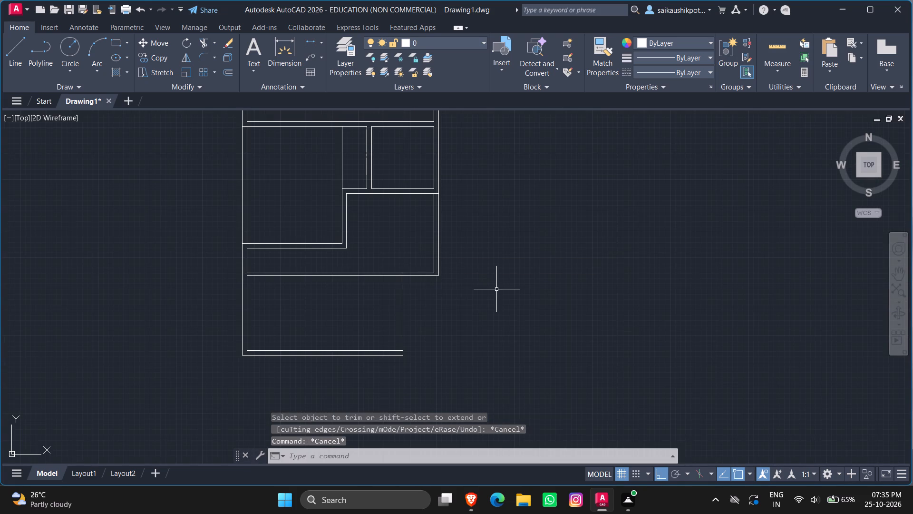
# Examine the joined L-shaped space and the partition between it and the space below.
pyautogui.scroll(-2, 481, 241)
pyautogui.scroll(4, 448, 249)
pyautogui.scroll(-4, 447, 262)
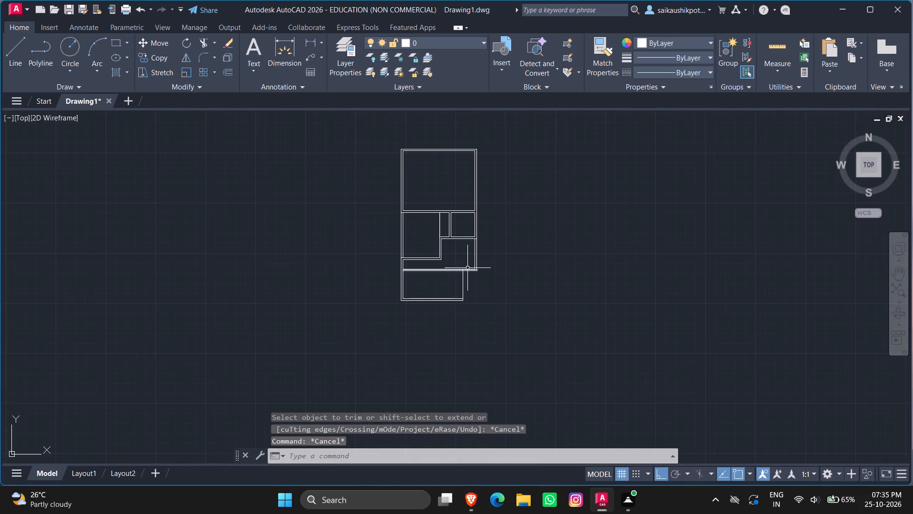
pyautogui.scroll(3, 415, 276)
pyautogui.scroll(3, 493, 203)
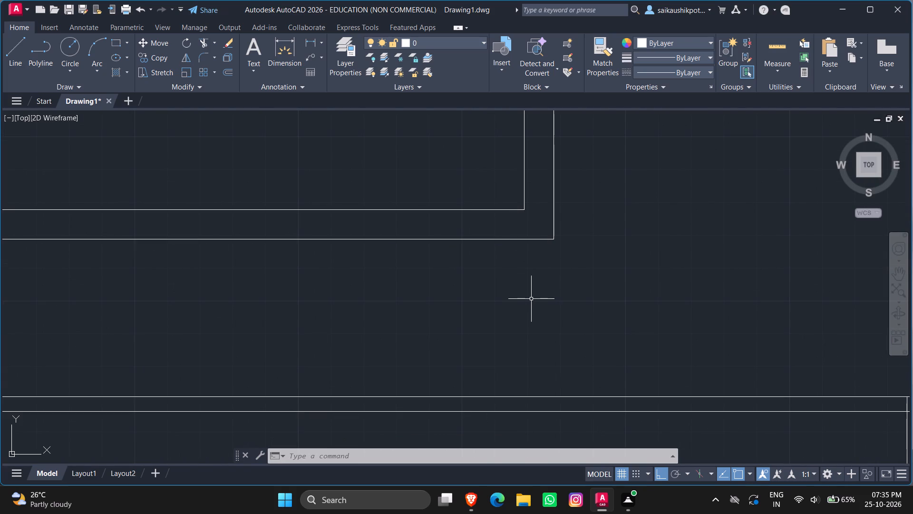
pyautogui.scroll(-4, 515, 301)
pyautogui.scroll(1, 584, 329)
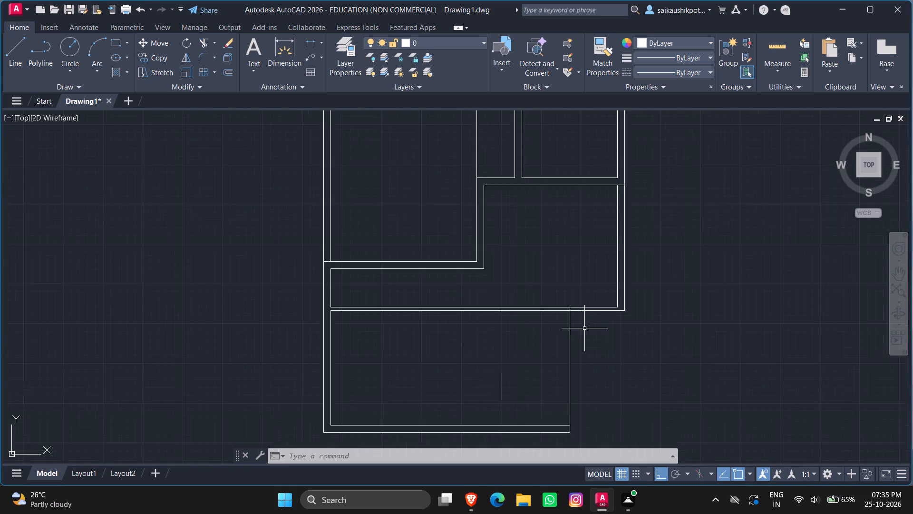
pyautogui.scroll(2, 584, 327)
pyautogui.scroll(1, 524, 294)
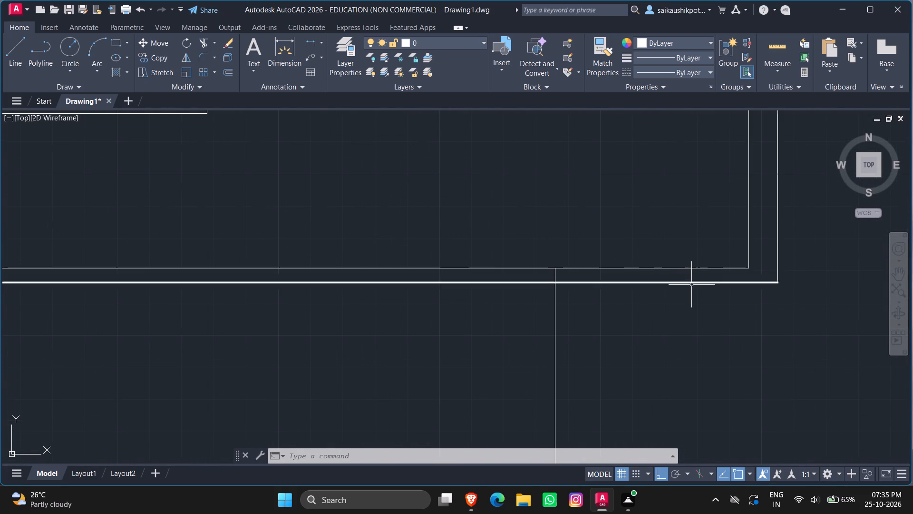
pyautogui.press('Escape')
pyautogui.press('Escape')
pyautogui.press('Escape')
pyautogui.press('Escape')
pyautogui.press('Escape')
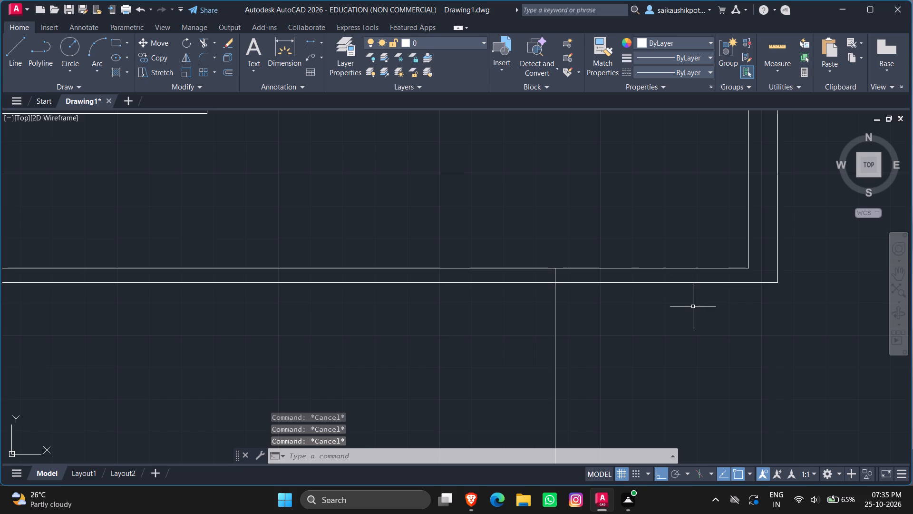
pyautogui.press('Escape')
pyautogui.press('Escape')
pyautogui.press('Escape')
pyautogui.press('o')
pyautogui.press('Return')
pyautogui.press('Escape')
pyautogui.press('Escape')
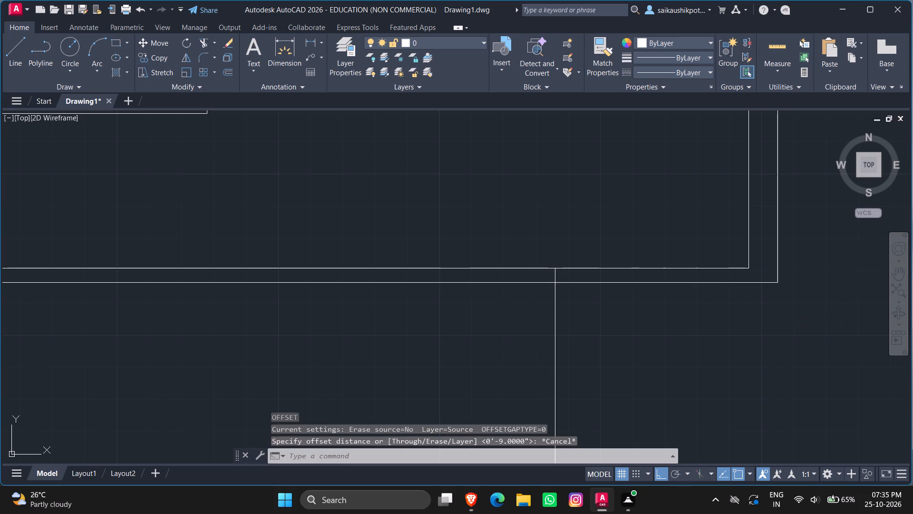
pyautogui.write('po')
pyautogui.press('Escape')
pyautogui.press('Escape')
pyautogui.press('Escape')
# Offset the upper line of the 4.5" partition 9" downward.
pyautogui.press('o')
pyautogui.press('Return')
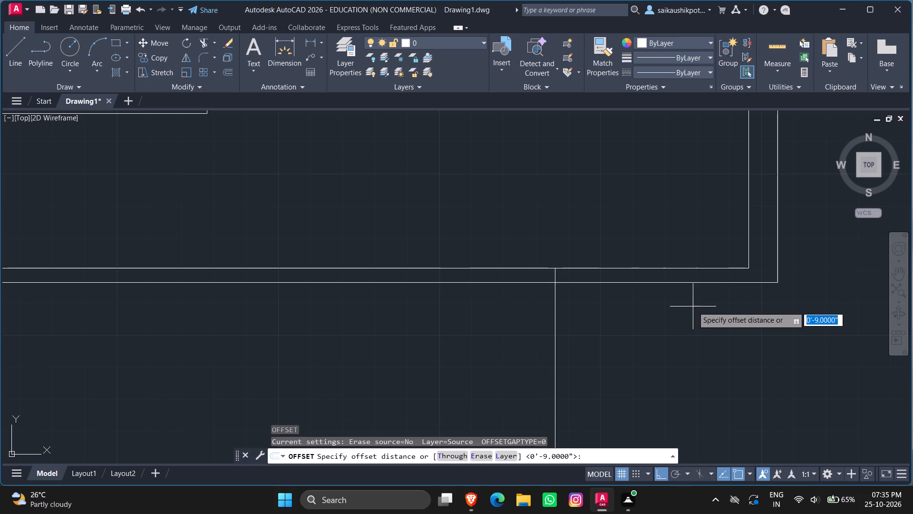
pyautogui.write('9"')
pyautogui.press('Return')
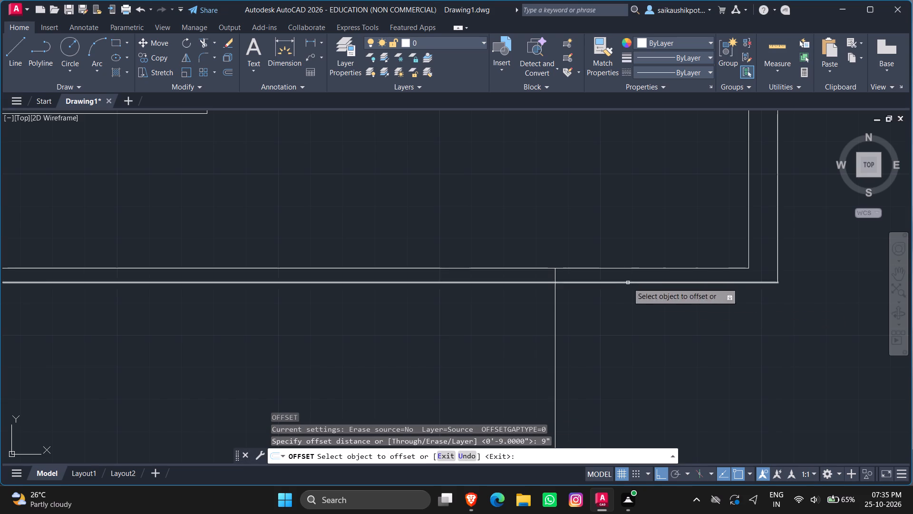
pyautogui.click(620, 269)
pyautogui.click(653, 327)
pyautogui.press('Escape')
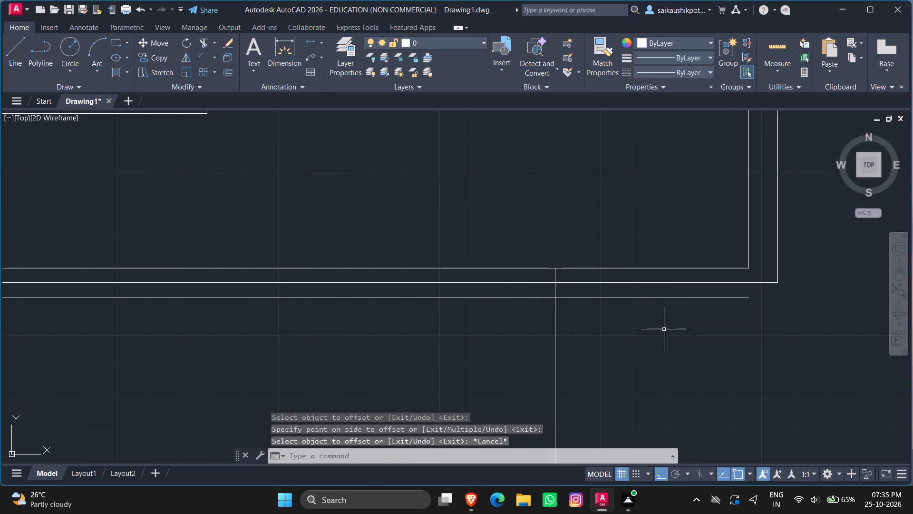
pyautogui.press('Escape')
# Stretch the right end of the 9" offset line slightly past the outer right wall line.
pyautogui.click(699, 315)
pyautogui.click(627, 297)
pyautogui.press('Escape')
pyautogui.click(733, 316)
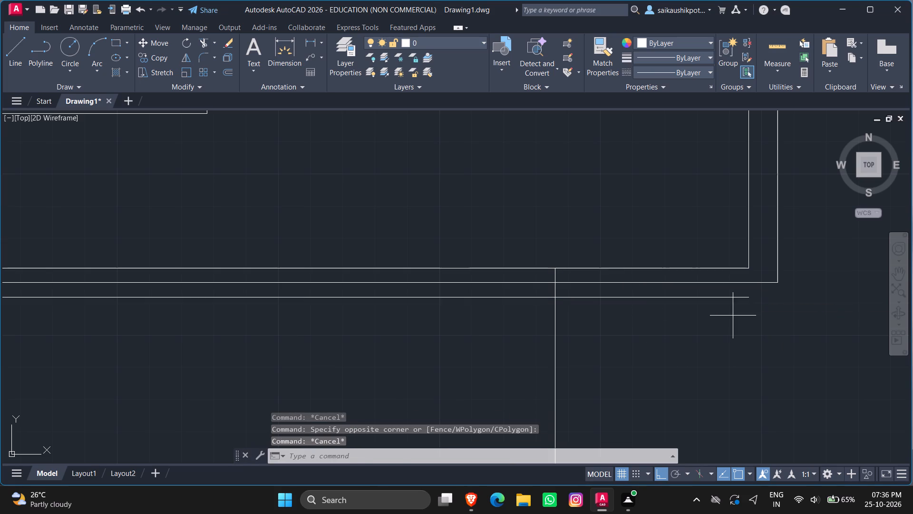
pyautogui.click(713, 301)
pyautogui.click(717, 307)
pyautogui.click(707, 291)
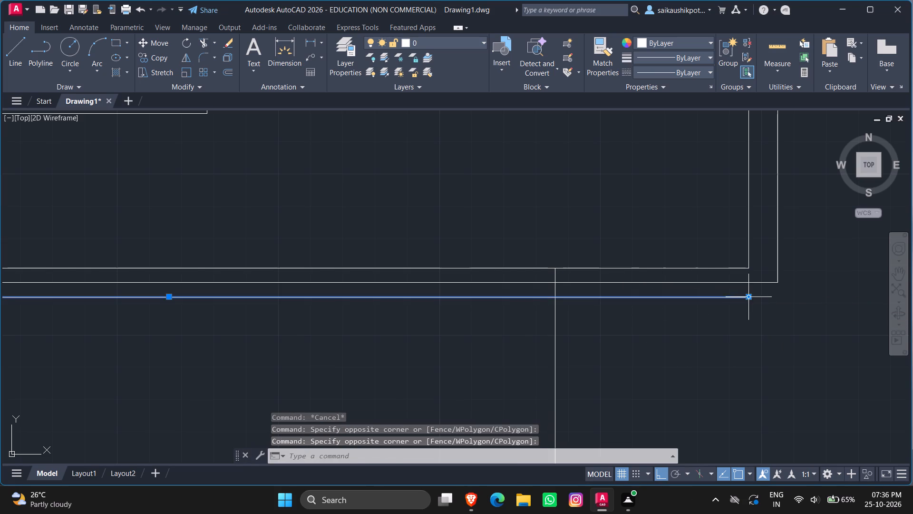
pyautogui.moveTo(747, 297); pyautogui.dragTo(756, 300)
pyautogui.click(782, 305)
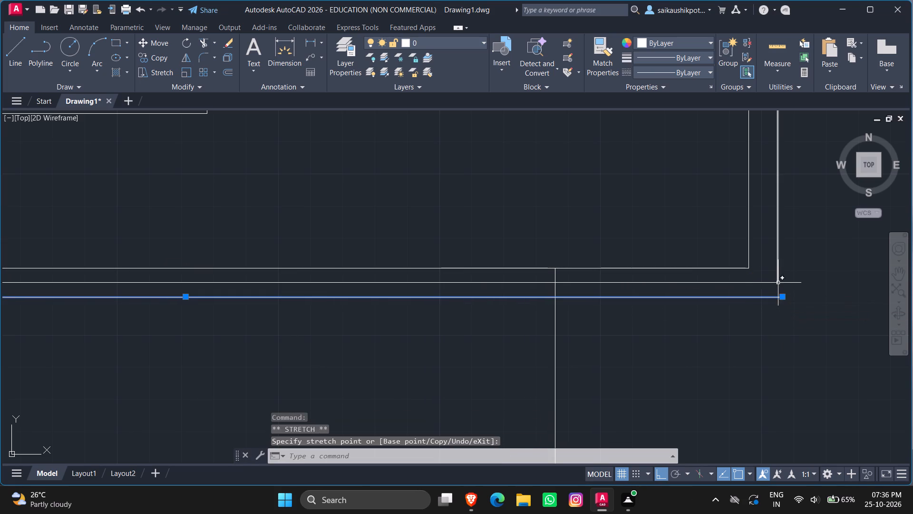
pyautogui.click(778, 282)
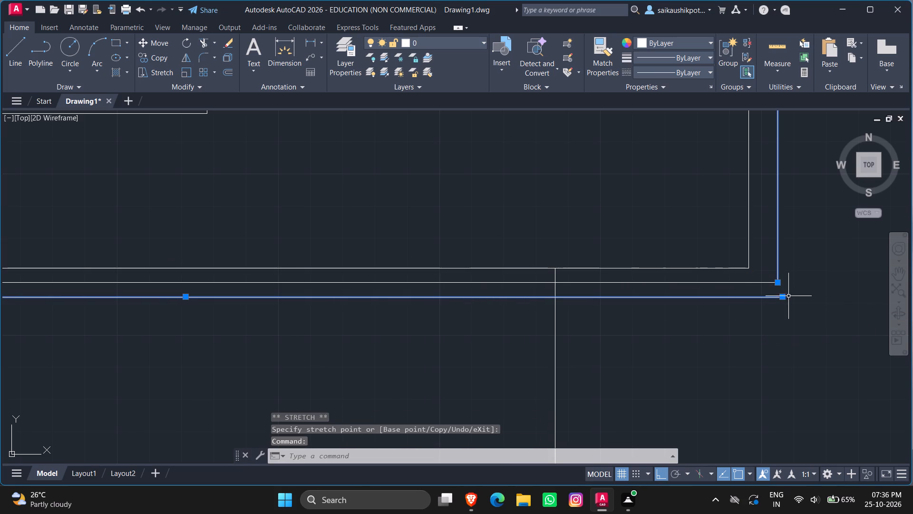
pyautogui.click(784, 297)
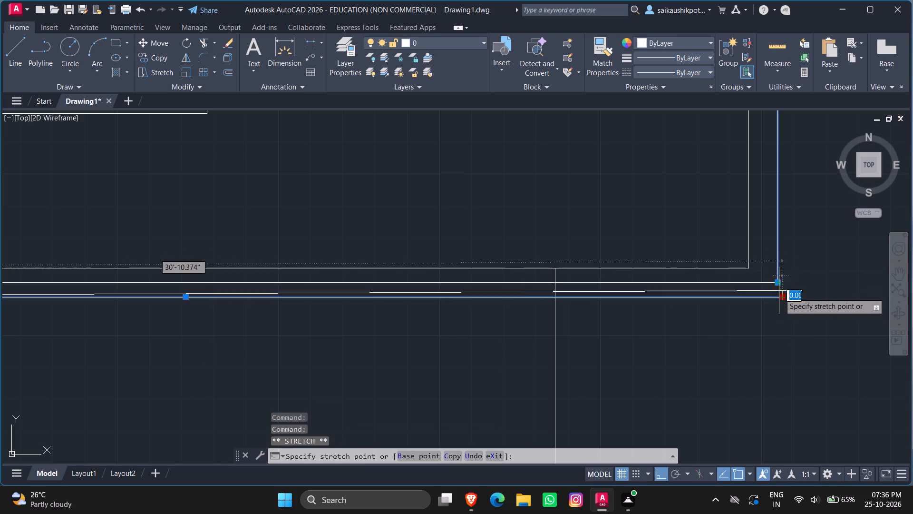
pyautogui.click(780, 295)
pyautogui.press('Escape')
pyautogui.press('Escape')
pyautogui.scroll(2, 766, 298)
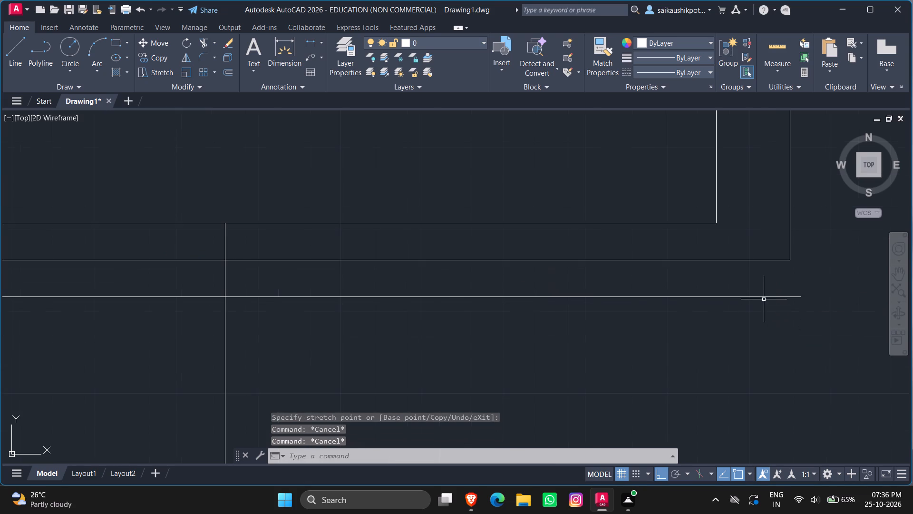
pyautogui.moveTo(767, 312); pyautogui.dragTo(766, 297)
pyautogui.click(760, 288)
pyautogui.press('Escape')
# Stretch the lower end of the outer right wall line downward past the 9" offset line.
pyautogui.click(809, 200)
pyautogui.click(758, 208)
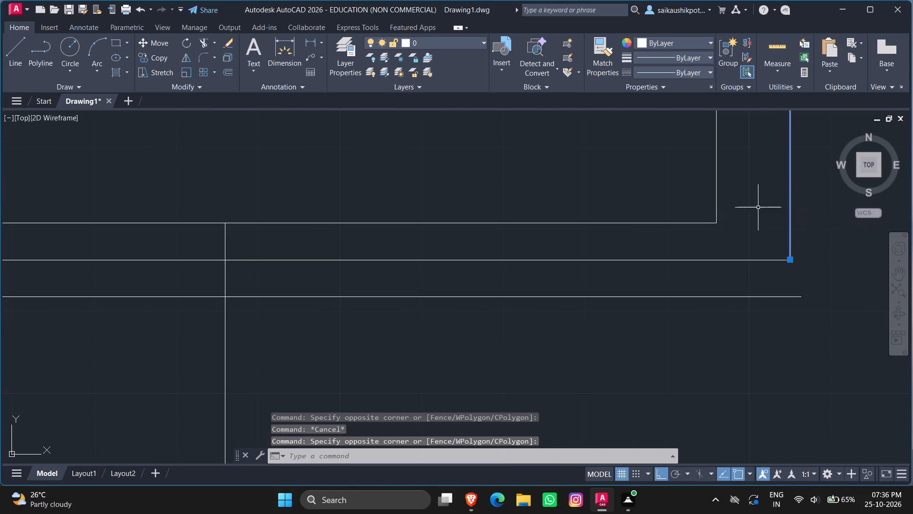
pyautogui.click(789, 257)
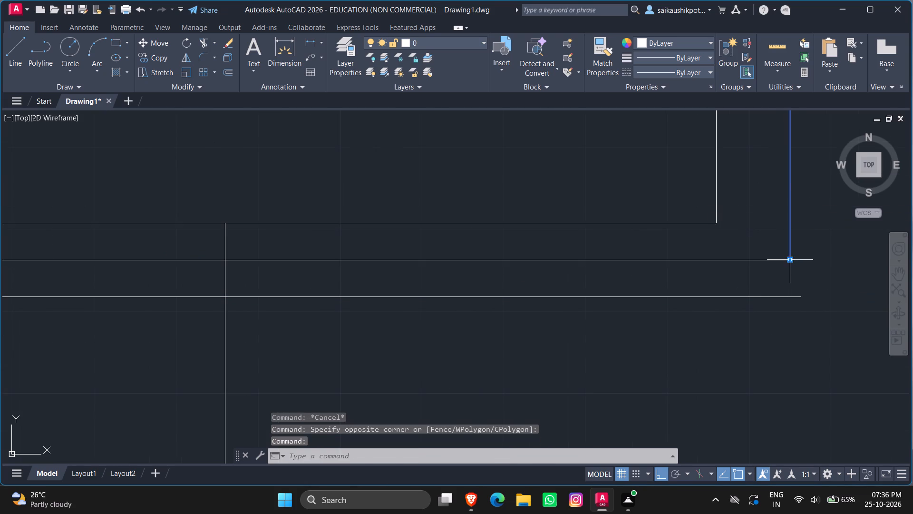
pyautogui.click(792, 259)
pyautogui.click(797, 331)
pyautogui.press('Escape')
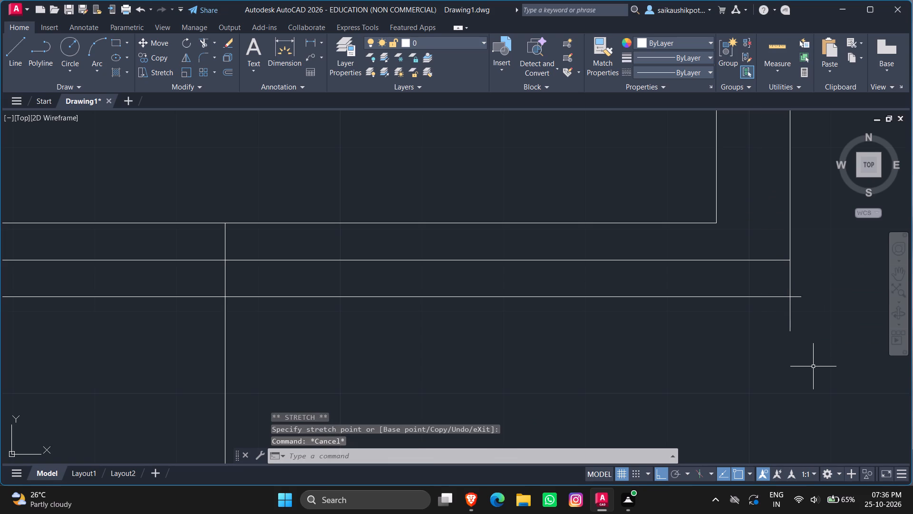
# Trim the overhanging ends where the outer right wall line crosses the 9" offset line to form a clean corner.
pyautogui.press('t')
pyautogui.press('r')
pyautogui.press('Return')
pyautogui.press('Return')
pyautogui.moveTo(767, 319); pyautogui.dragTo(795, 311)
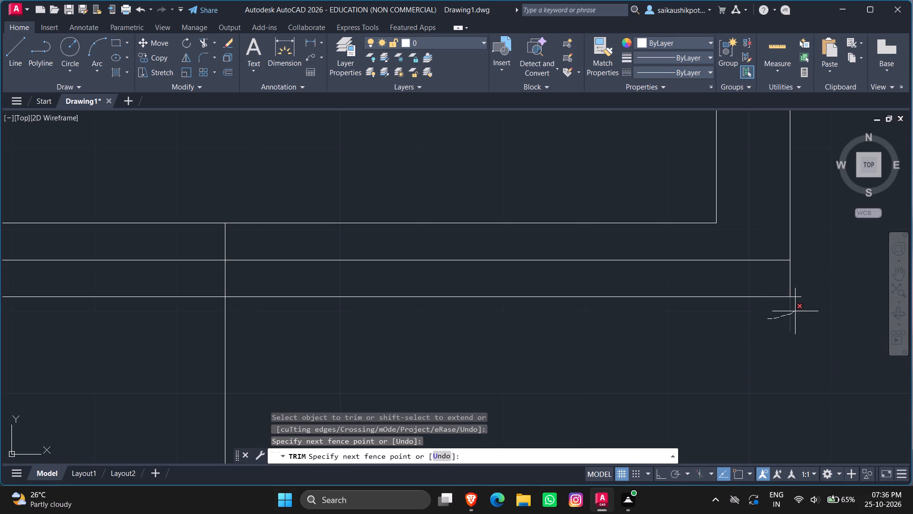
pyautogui.moveTo(795, 311); pyautogui.dragTo(797, 293)
# Trim the 9" offset line inside the bottom room and the partition's lower line beyond that room's right wall line.
pyautogui.scroll(-3, 791, 348)
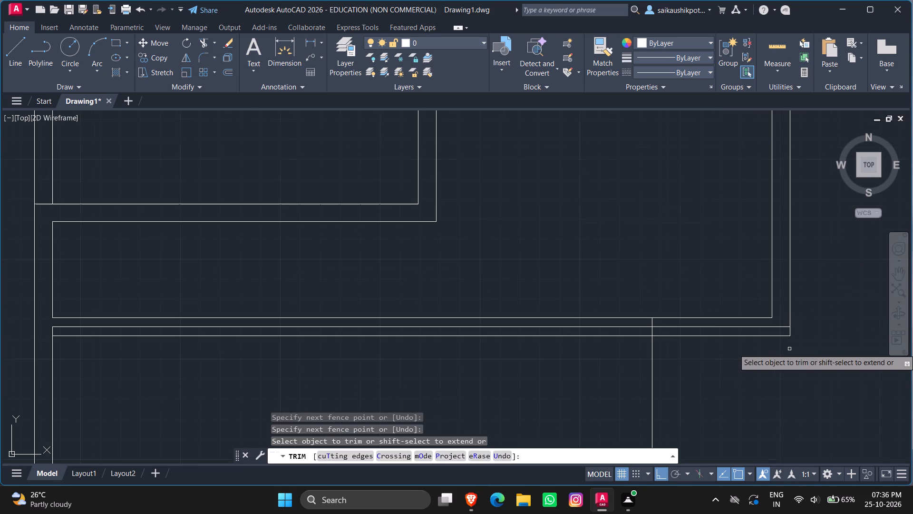
pyautogui.click(602, 336)
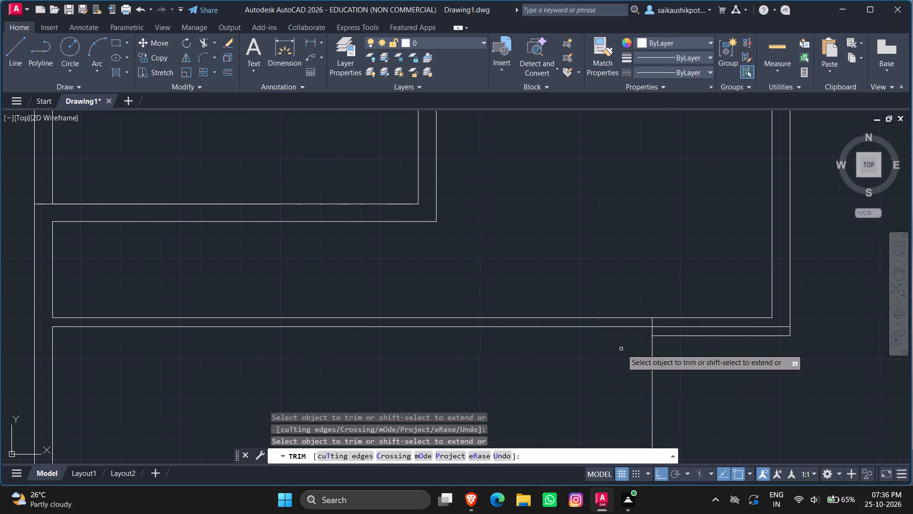
pyautogui.scroll(4, 669, 326)
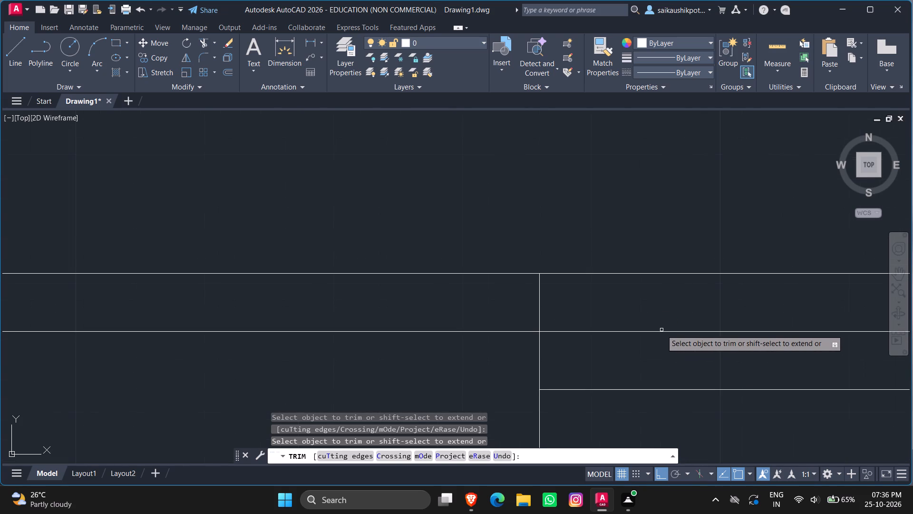
pyautogui.click(661, 330)
pyautogui.scroll(-2, 623, 320)
pyautogui.press('Escape')
pyautogui.press('Escape')
pyautogui.scroll(-2, 606, 283)
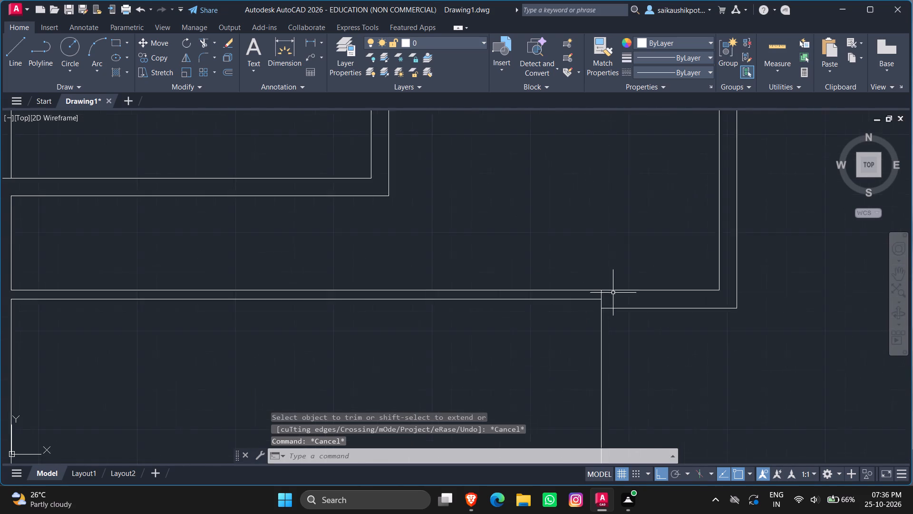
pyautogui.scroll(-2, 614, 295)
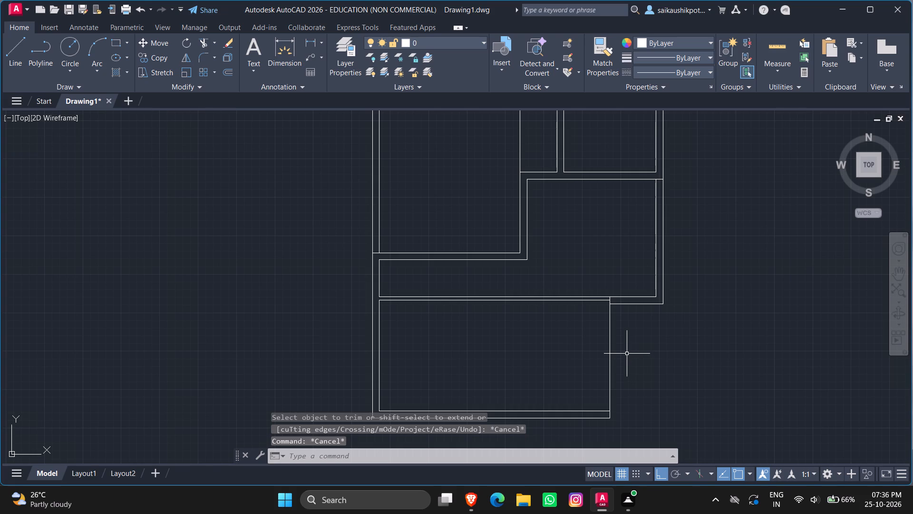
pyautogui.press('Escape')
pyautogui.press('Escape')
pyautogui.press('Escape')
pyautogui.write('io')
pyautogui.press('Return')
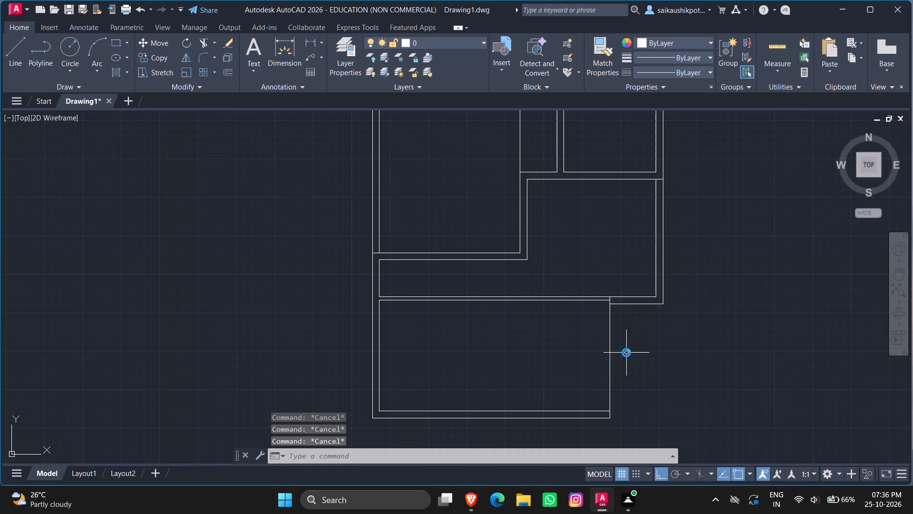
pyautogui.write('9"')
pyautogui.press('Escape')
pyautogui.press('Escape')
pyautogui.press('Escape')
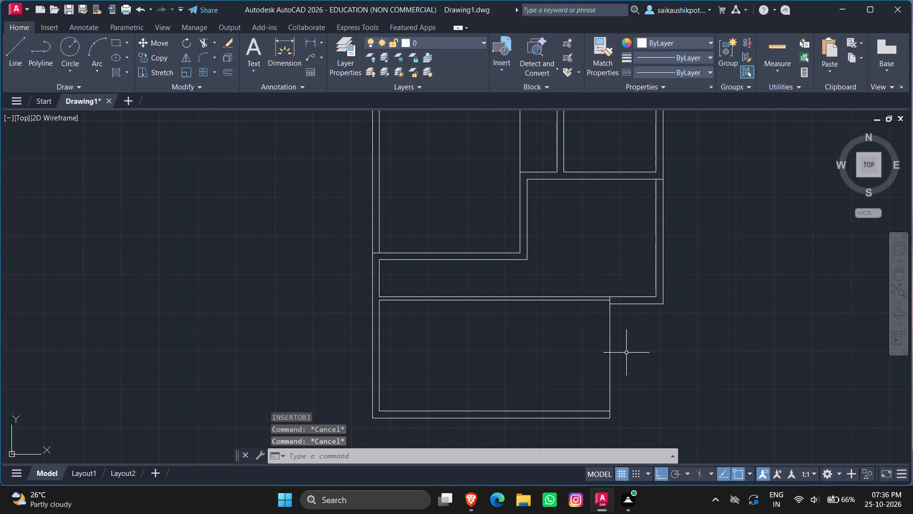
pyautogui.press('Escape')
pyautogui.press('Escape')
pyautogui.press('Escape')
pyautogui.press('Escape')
# Offset the right wall line of the bottom room 9" outward to the right.
pyautogui.press('o')
pyautogui.press('Return')
pyautogui.write('9"')
pyautogui.press('Return')
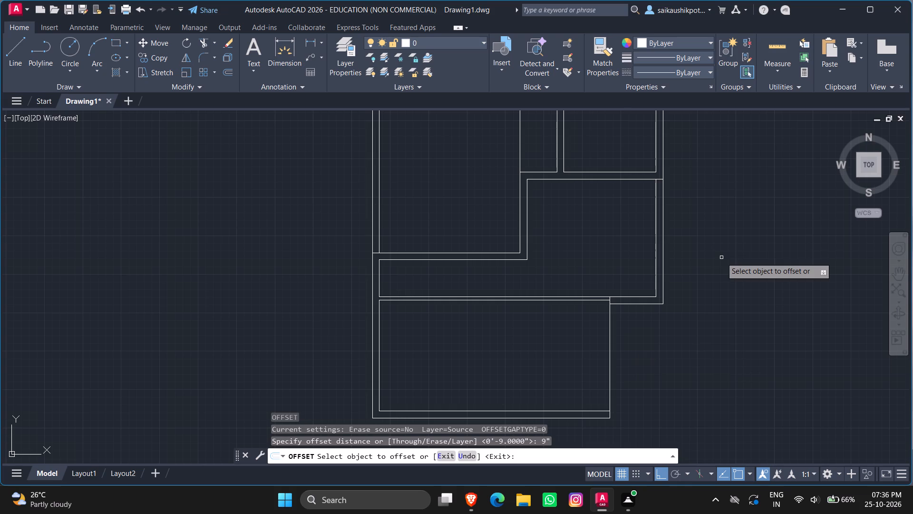
pyautogui.click(609, 345)
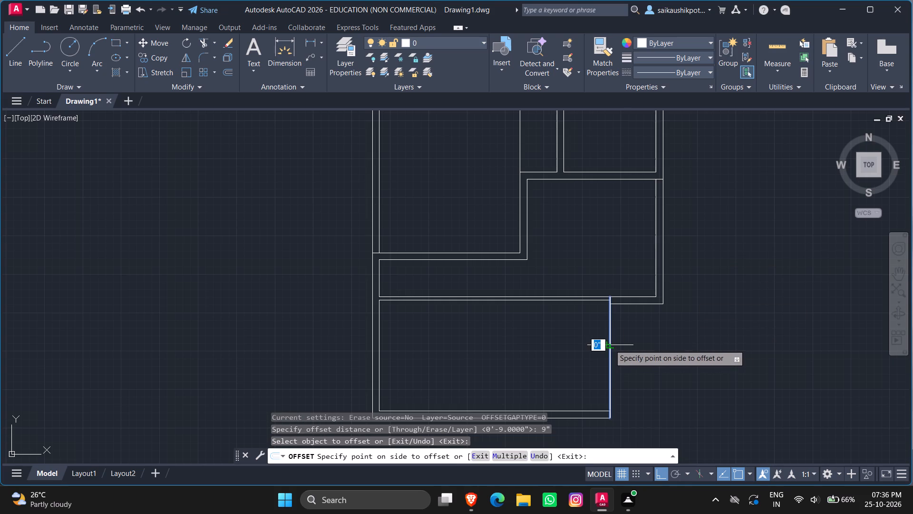
pyautogui.click(634, 353)
pyautogui.press('Escape')
pyautogui.press('Escape')
pyautogui.press('Escape')
pyautogui.press('Escape')
pyautogui.press('Escape')
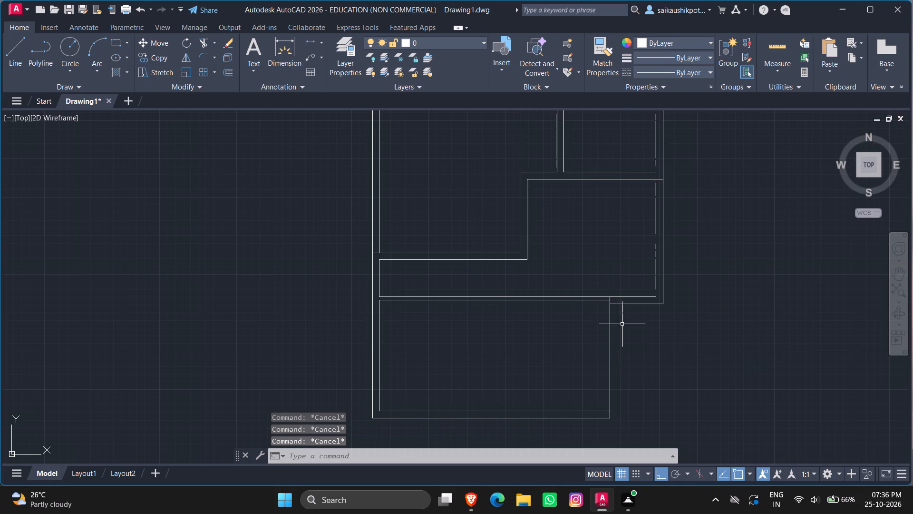
# Stretch the right end of the outer bottom wall line to the lower end of the new 9" offset line.
pyautogui.scroll(3, 621, 438)
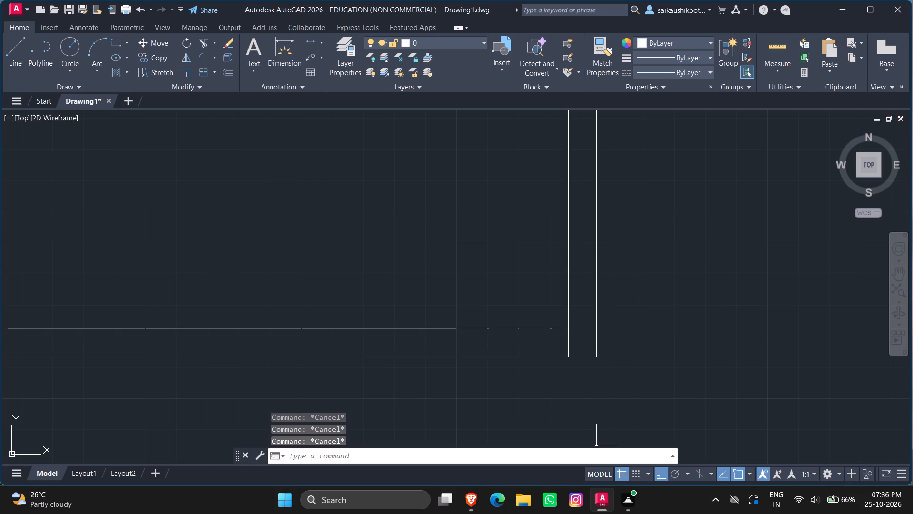
pyautogui.scroll(-1, 627, 435)
pyautogui.scroll(2, 584, 387)
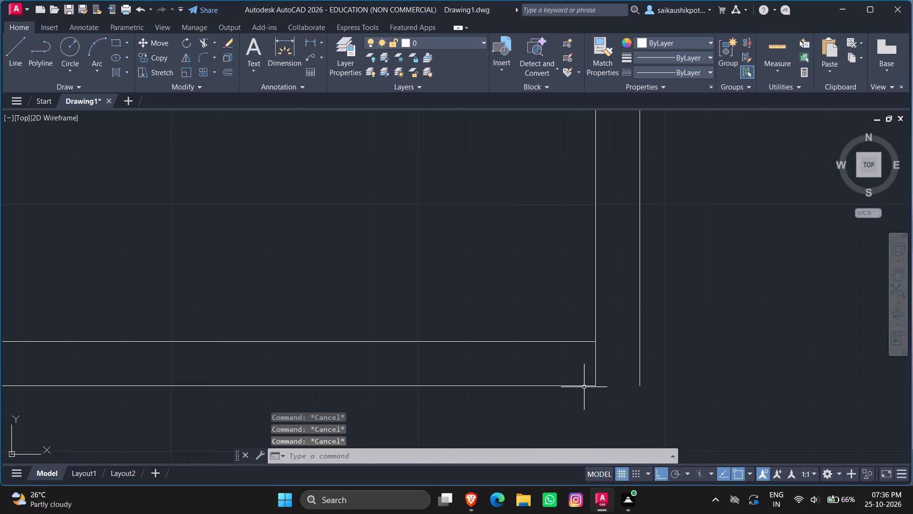
pyautogui.click(578, 393)
pyautogui.click(570, 373)
pyautogui.click(597, 385)
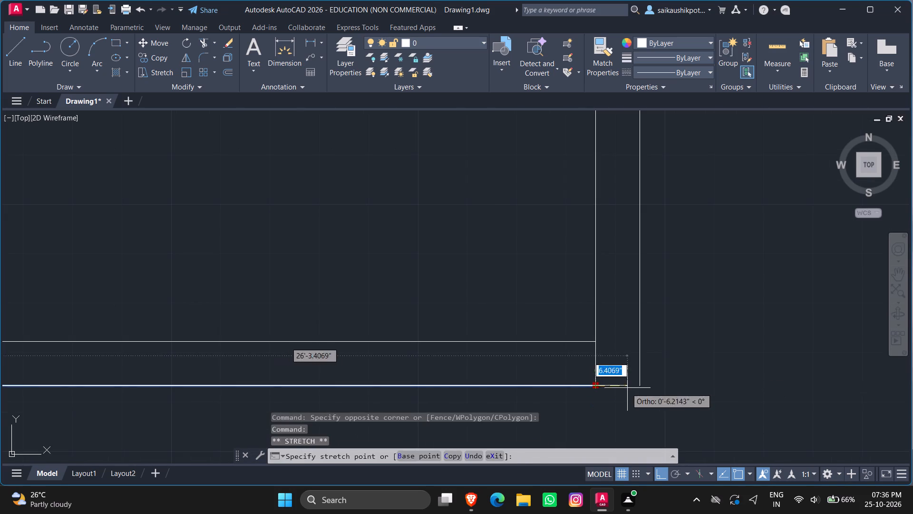
pyautogui.click(641, 388)
pyautogui.press('Escape')
# Trim the bottom room's inner right wall line where it crosses the 9" bottom wall.
pyautogui.press('t')
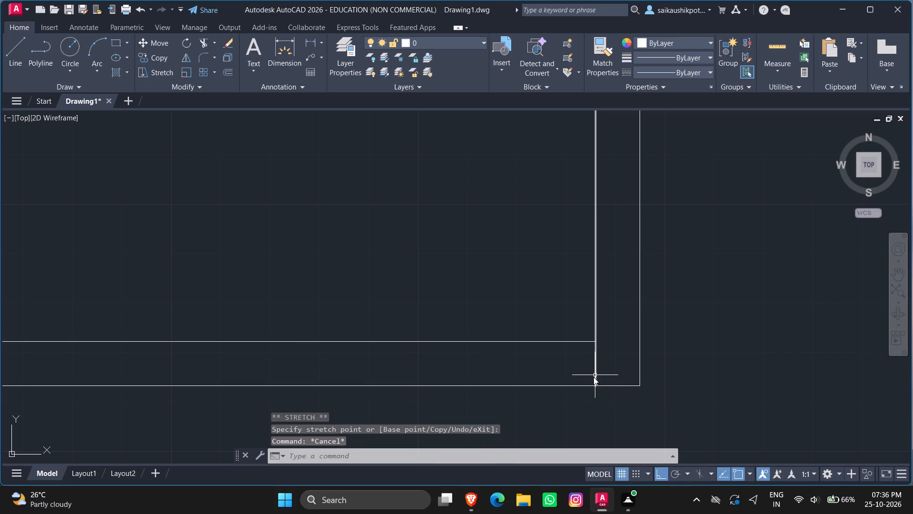
pyautogui.press('r')
pyautogui.press('Return')
pyautogui.press('Return')
pyautogui.click(601, 367)
pyautogui.click(577, 367)
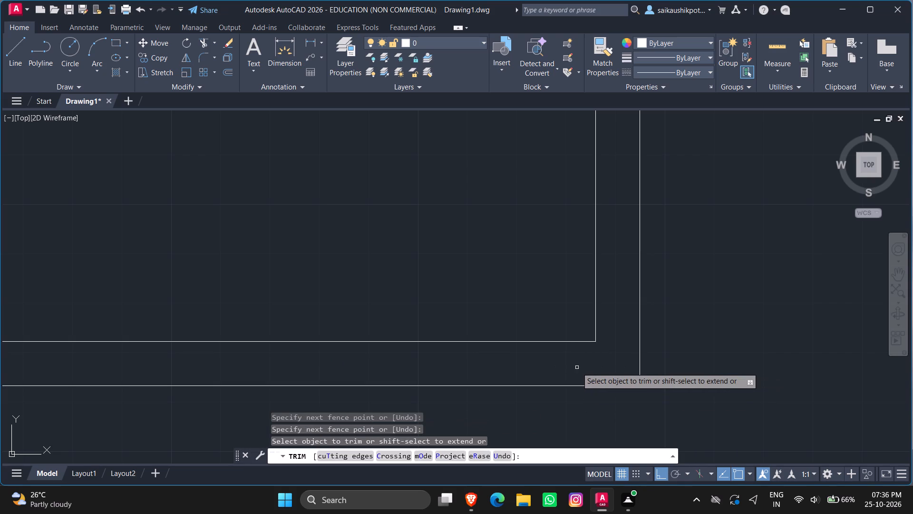
pyautogui.scroll(-4, 577, 367)
pyautogui.press('Escape')
pyautogui.scroll(3, 583, 248)
pyautogui.press('Escape')
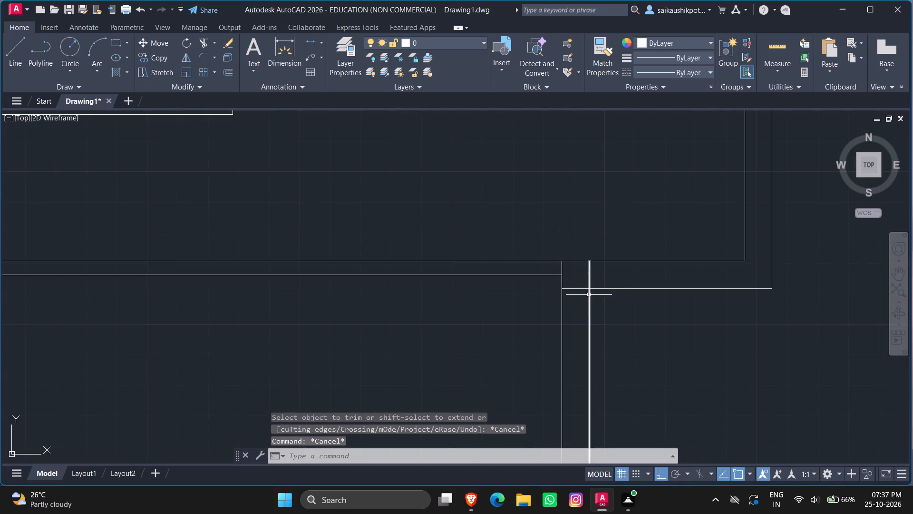
pyautogui.press('Escape')
# Trim the line crossing the top of the bottom room's 9" right wall and the outer wall line's stub above it.
pyautogui.press('space')
pyautogui.press('space')
pyautogui.scroll(1, 575, 294)
pyautogui.moveTo(577, 268); pyautogui.dragTo(576, 302)
pyautogui.moveTo(573, 264); pyautogui.dragTo(581, 266)
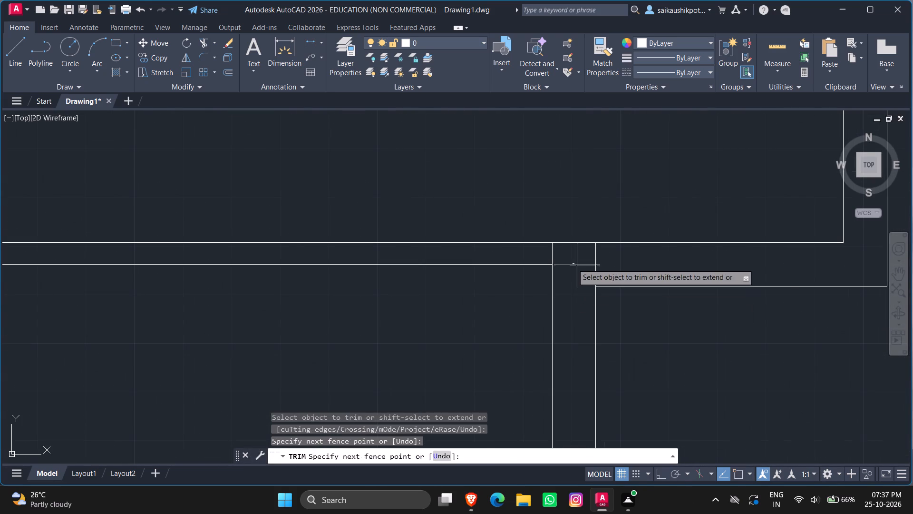
pyautogui.moveTo(581, 266); pyautogui.dragTo(613, 265)
pyautogui.press('Escape')
pyautogui.press('Escape')
pyautogui.press('Escape')
pyautogui.scroll(-2, 581, 285)
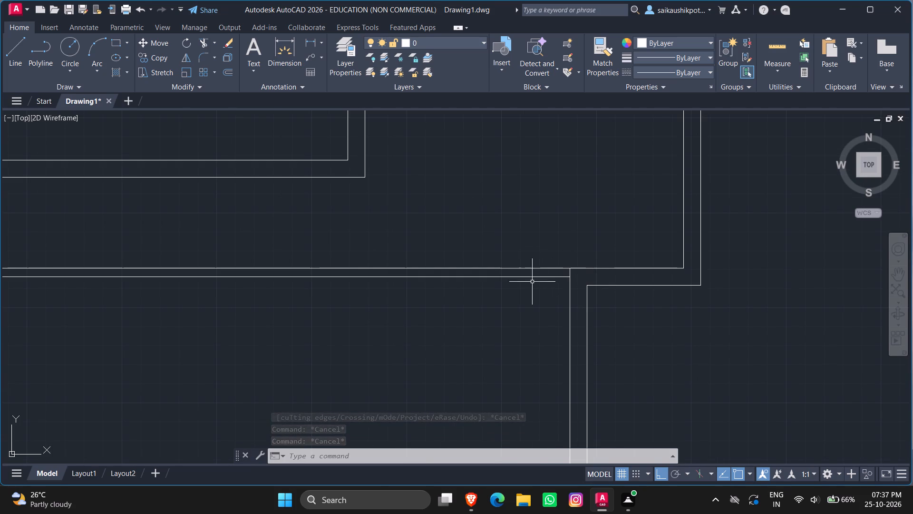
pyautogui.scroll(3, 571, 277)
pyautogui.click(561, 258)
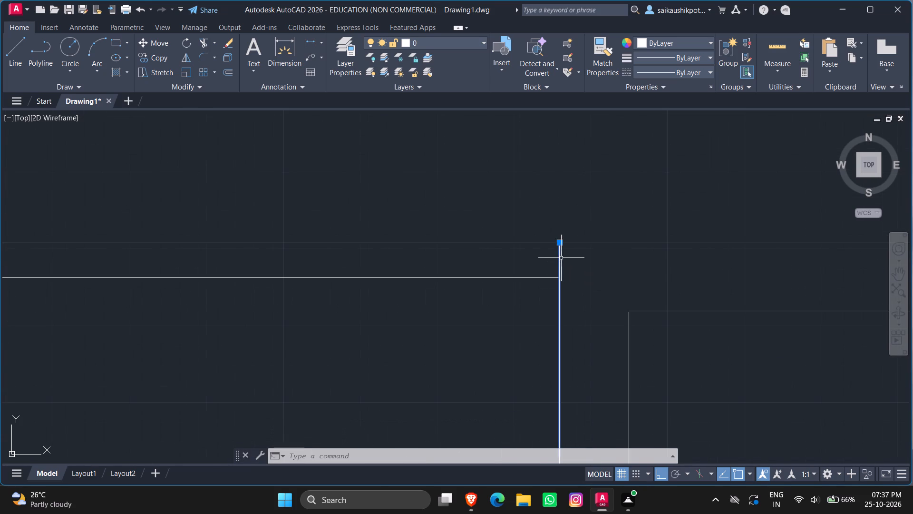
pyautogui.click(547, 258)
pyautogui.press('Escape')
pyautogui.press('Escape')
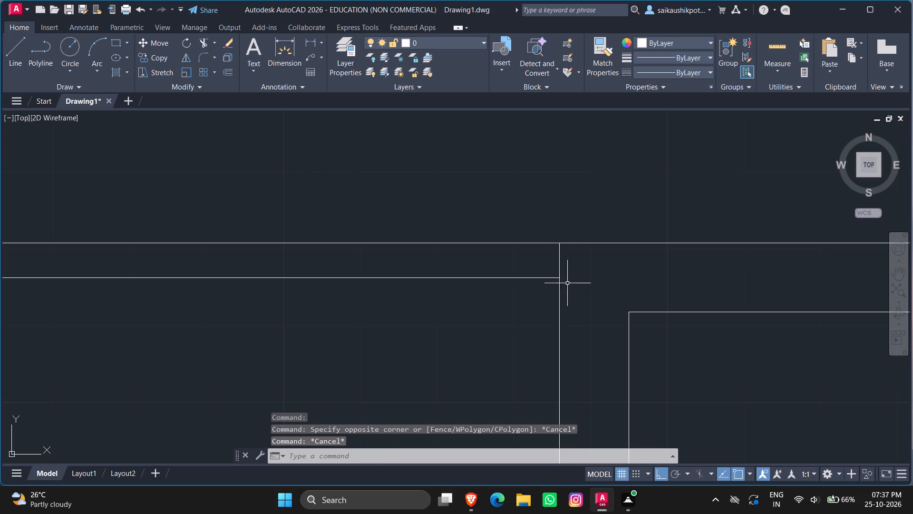
# Stretch the upper end of the bottom room's inner right wall line down to the partition's lower line.
pyautogui.scroll(1, 563, 253)
pyautogui.click(561, 252)
pyautogui.click(521, 259)
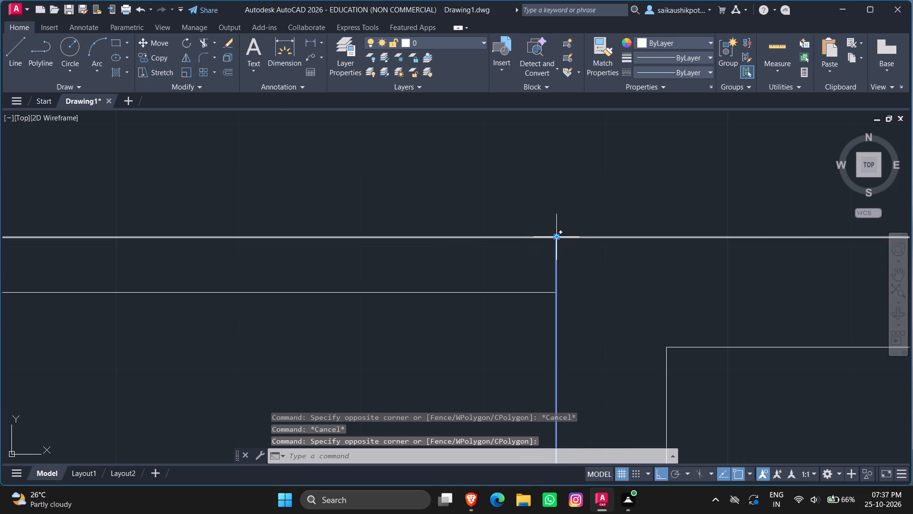
pyautogui.click(554, 239)
pyautogui.click(556, 295)
pyautogui.press('Escape')
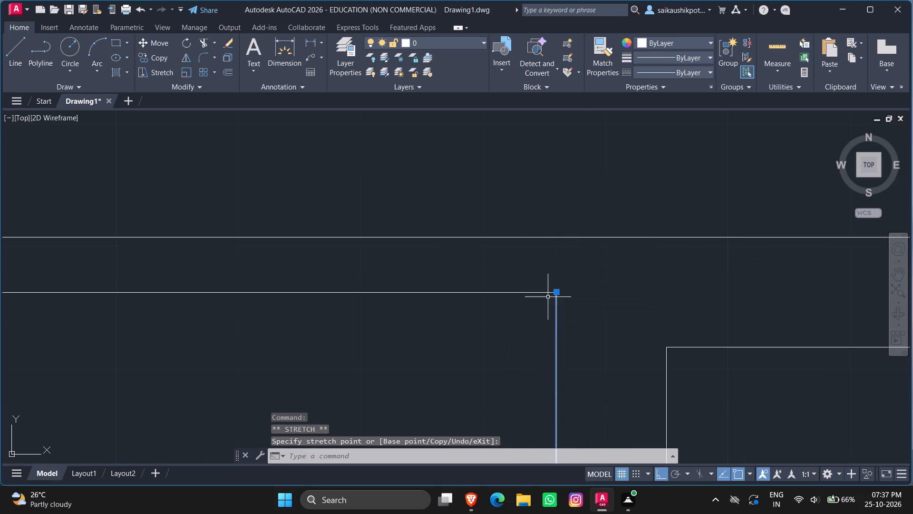
pyautogui.press('Escape')
pyautogui.press('Escape')
# Examine the bottom room's walls and corners and the overall floor plan layout.
pyautogui.scroll(-5, 588, 320)
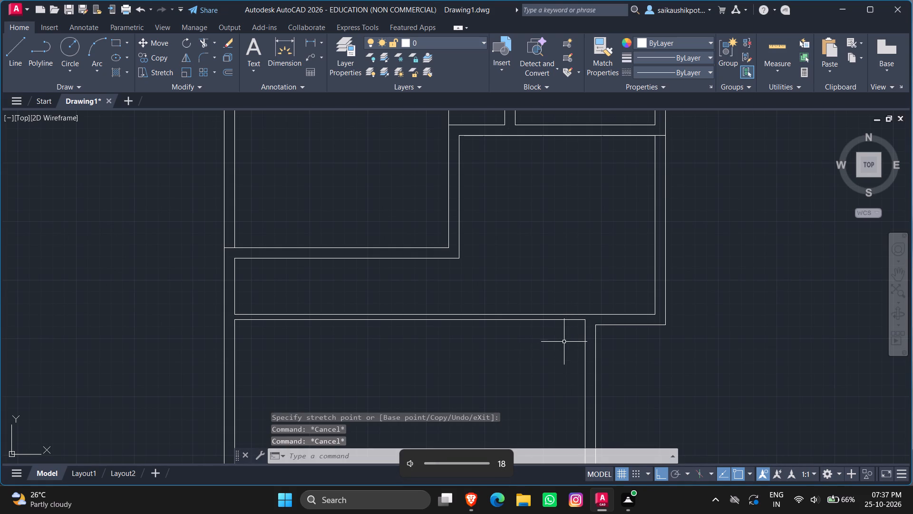
pyautogui.press('Escape')
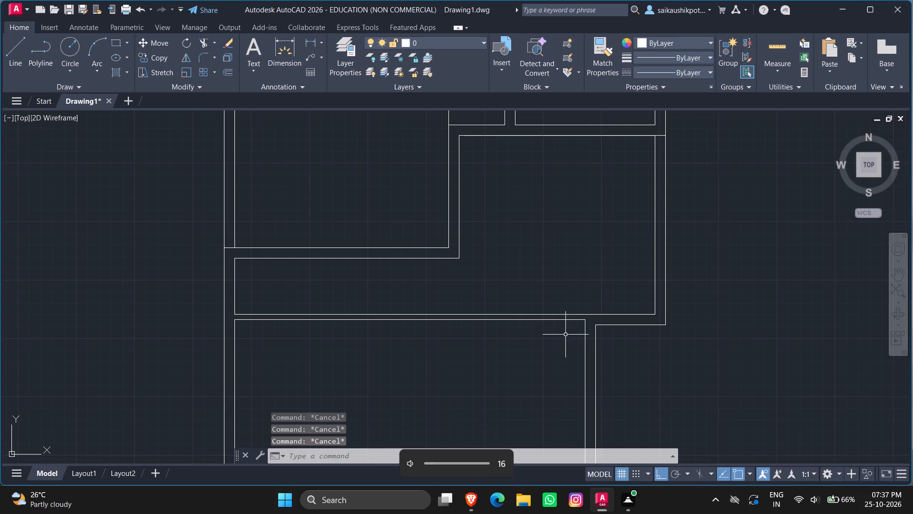
pyautogui.press('Escape')
pyautogui.scroll(-3, 575, 321)
pyautogui.scroll(2, 554, 321)
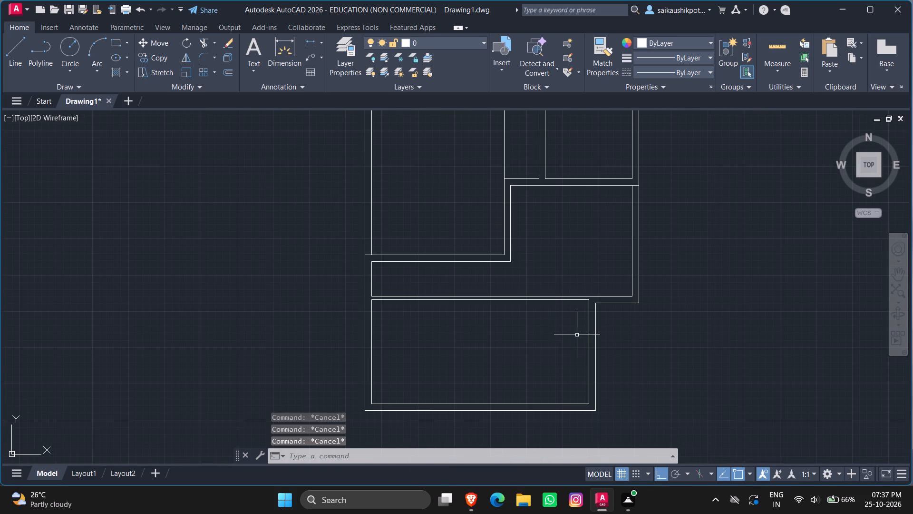
pyautogui.scroll(1, 575, 333)
pyautogui.scroll(-2, 570, 326)
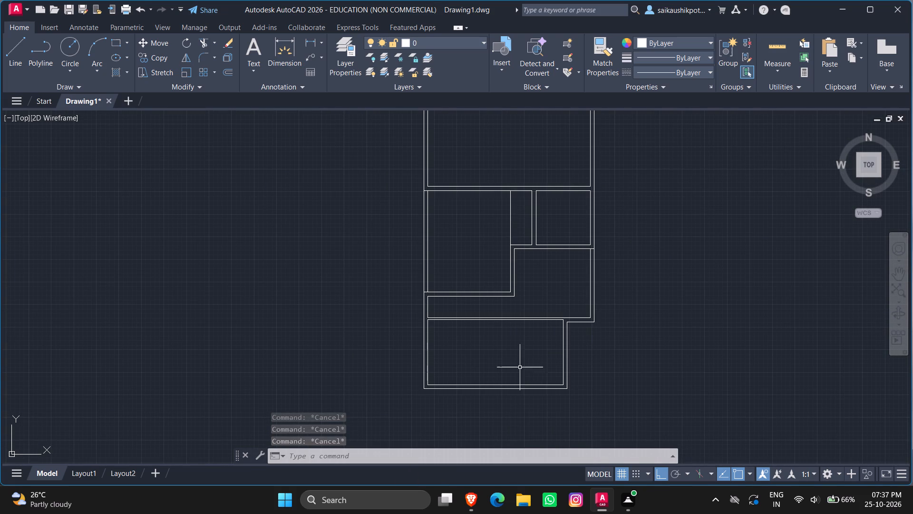
pyautogui.scroll(1, 564, 346)
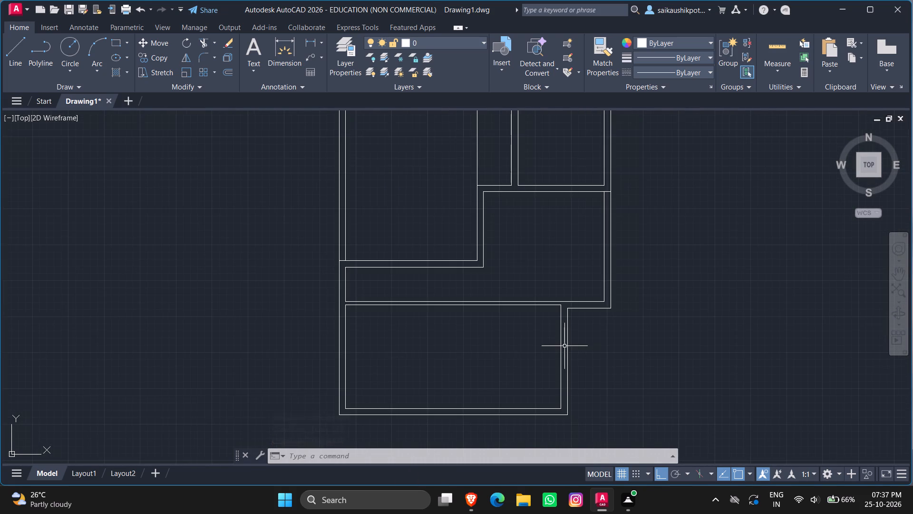
pyautogui.scroll(1, 564, 346)
pyautogui.scroll(-2, 562, 356)
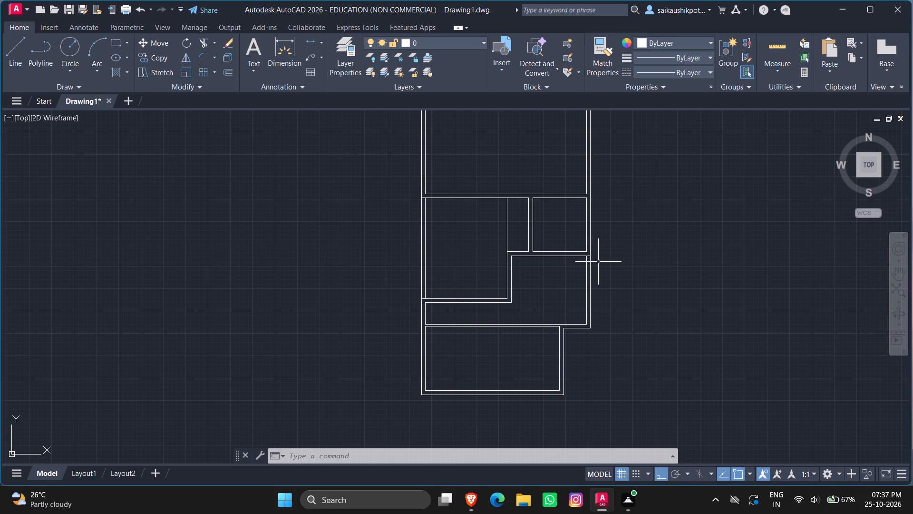
# Trim the lower line of the top room's bottom wall where it crosses the 9" right wall.
pyautogui.scroll(5, 596, 257)
pyautogui.click(540, 223)
pyautogui.click(535, 256)
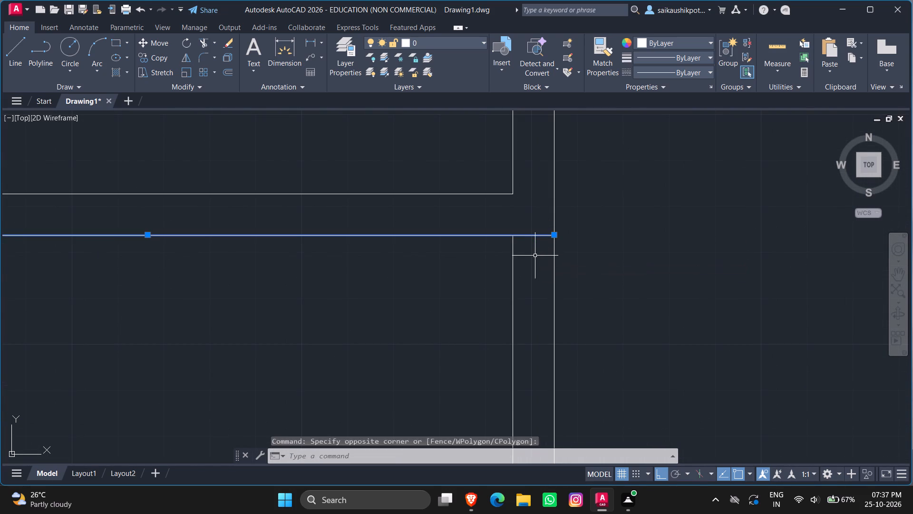
pyautogui.press('Escape')
pyautogui.press('Escape')
pyautogui.write('tr')
pyautogui.press('Return')
pyautogui.press('Return')
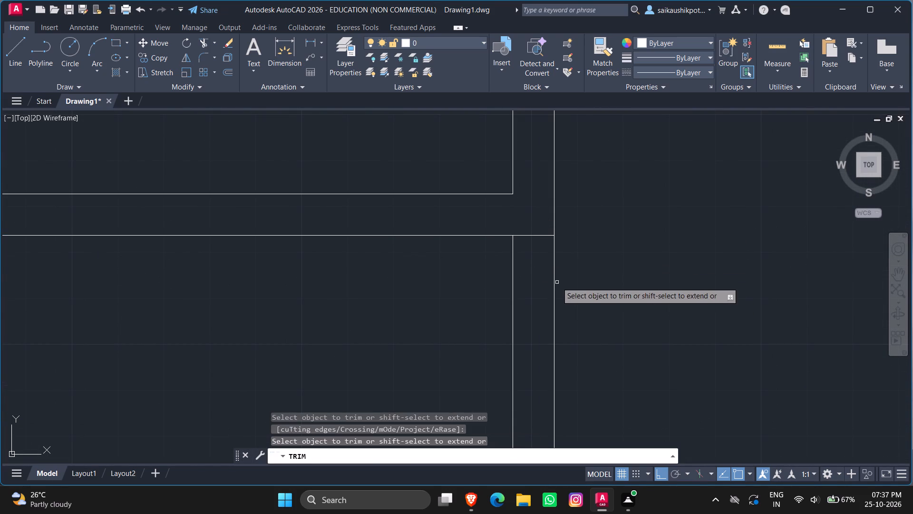
pyautogui.moveTo(527, 241); pyautogui.dragTo(532, 217)
pyautogui.press('Escape')
pyautogui.scroll(-5, 539, 249)
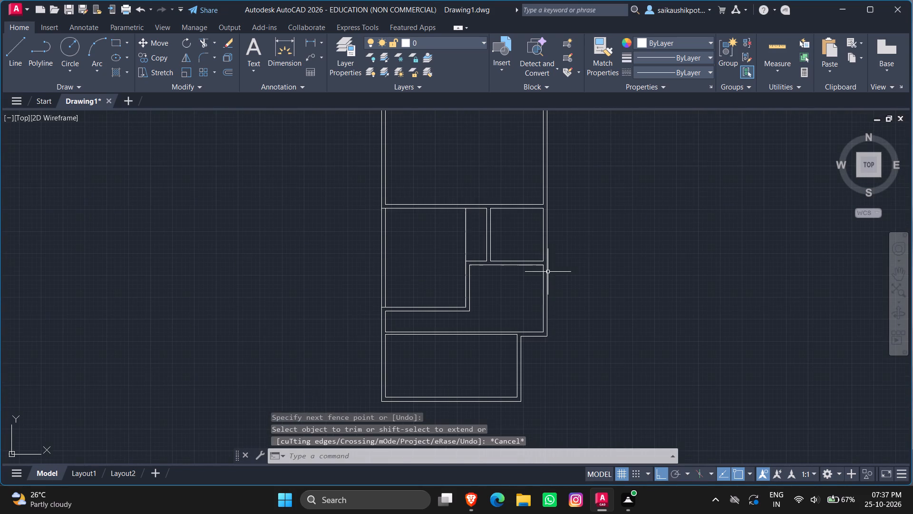
pyautogui.press('Escape')
pyautogui.press('Escape')
pyautogui.press('Escape')
pyautogui.scroll(-3, 554, 297)
pyautogui.press('Escape')
pyautogui.press('Escape')
pyautogui.press('Escape')
pyautogui.press('Escape')
pyautogui.press('Escape')
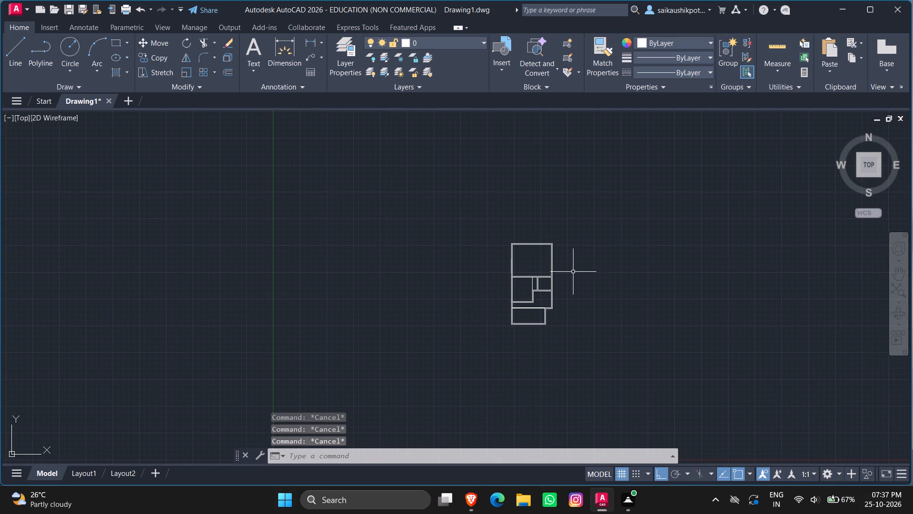
pyautogui.press('Escape')
# Build a separate room's left wall by offsetting the top room's outer right line 12' outward and that copy another 9" outward.
pyautogui.scroll(4, 570, 236)
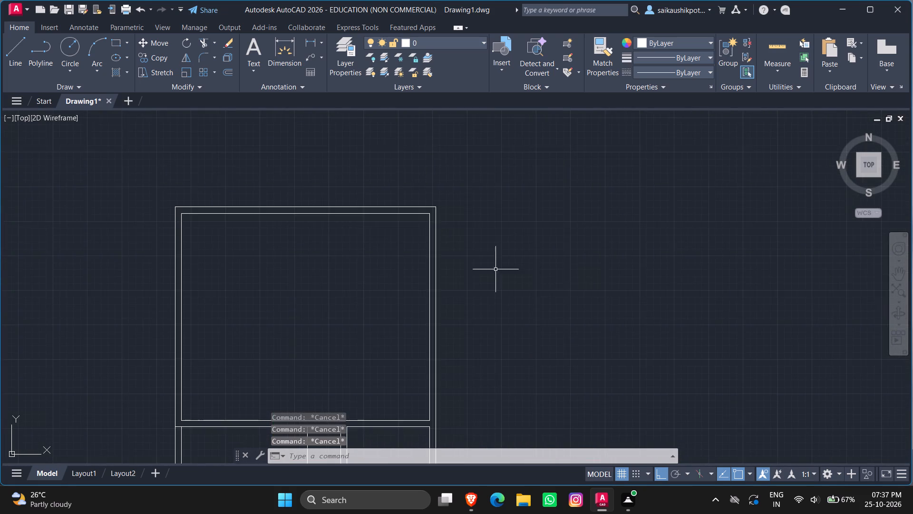
pyautogui.scroll(3, 470, 263)
pyautogui.scroll(-5, 470, 265)
pyautogui.scroll(2, 496, 285)
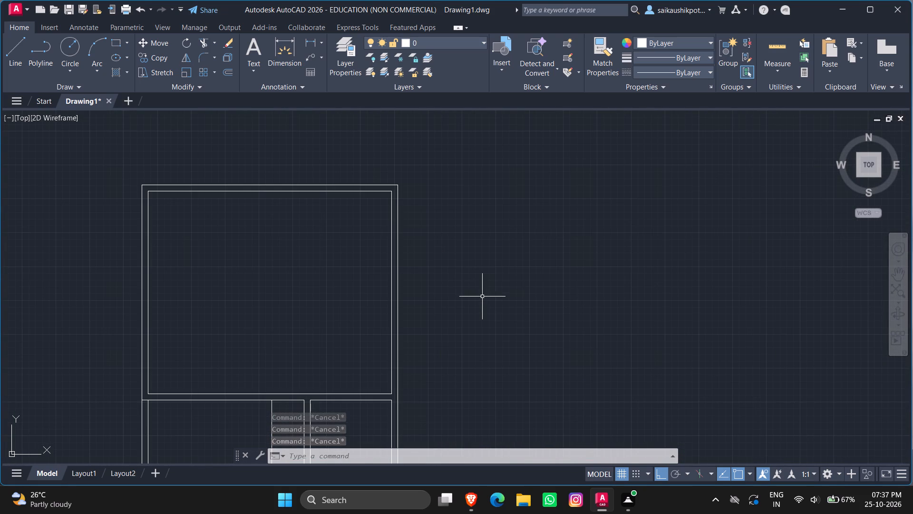
pyautogui.press('o')
pyautogui.press('Return')
pyautogui.write("12'")
pyautogui.press('Return')
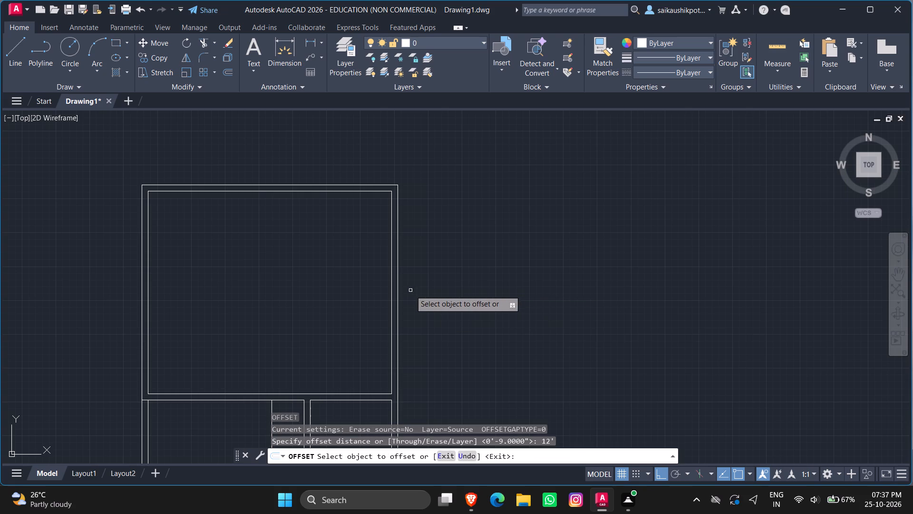
pyautogui.click(398, 291)
pyautogui.click(509, 304)
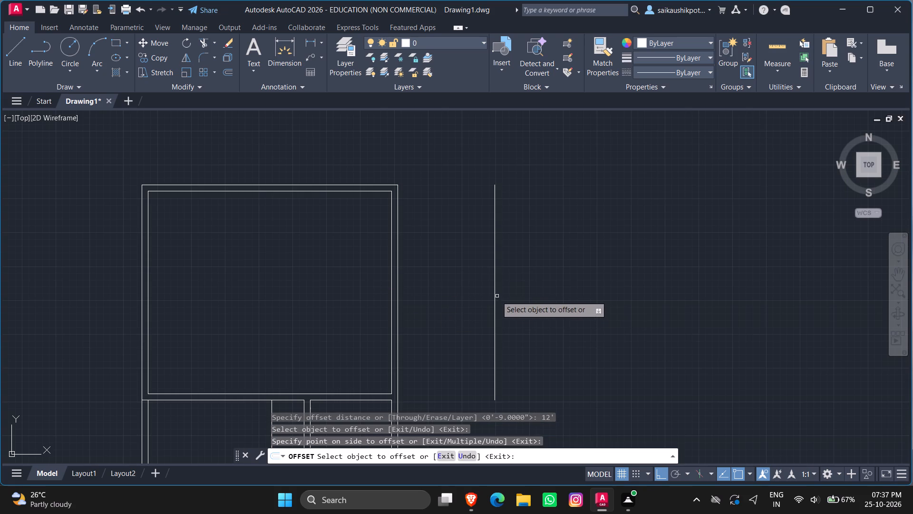
pyautogui.click(496, 296)
pyautogui.write('9"')
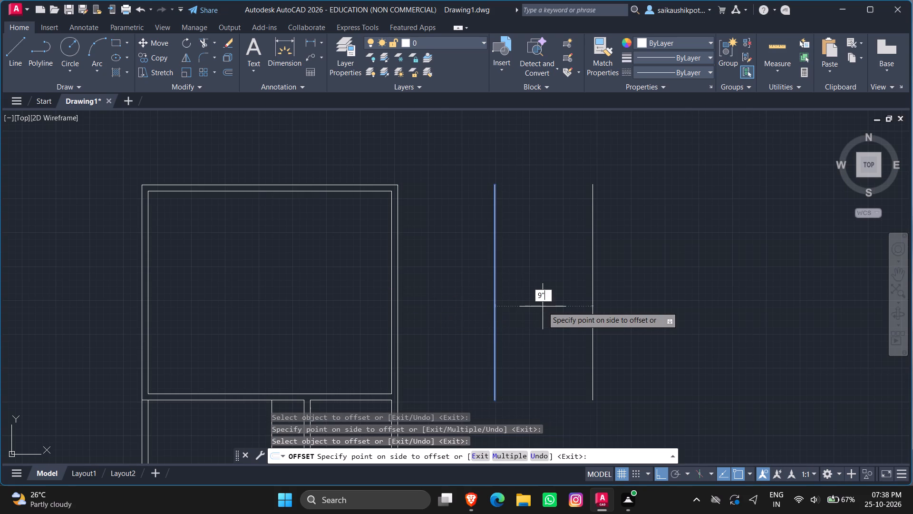
pyautogui.press('Return')
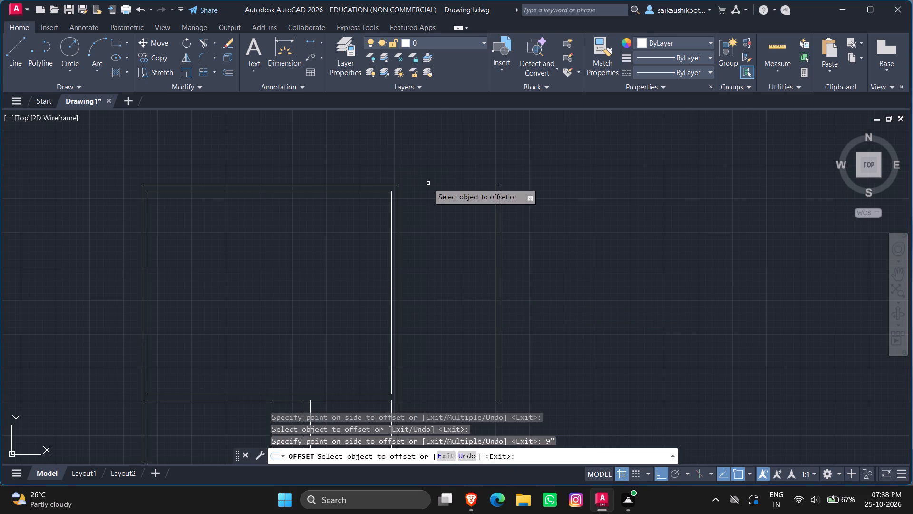
# Build the new room's 9" right wall by offsetting the left wall's inner line 30' and the resulting line 9" outward.
pyautogui.click(502, 231)
pyautogui.write("30'")
pyautogui.press('Return')
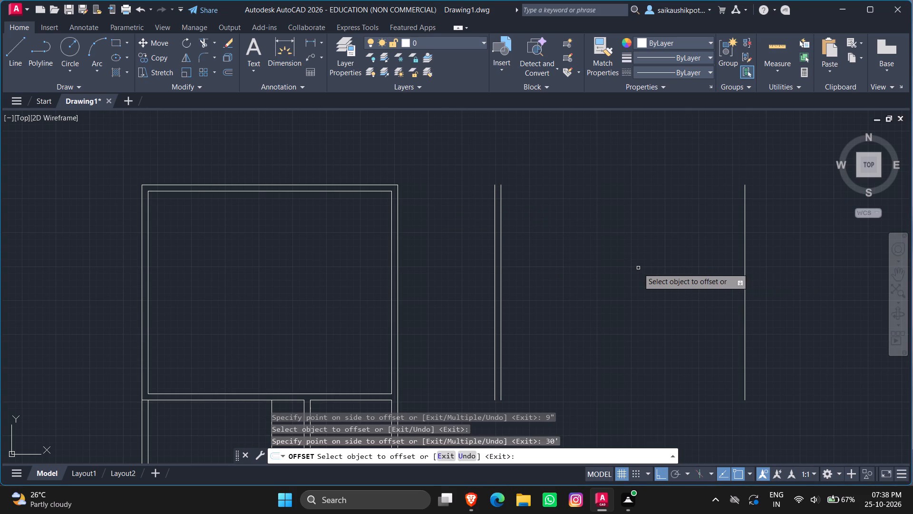
pyautogui.click(746, 256)
pyautogui.write('9"')
pyautogui.press('Return')
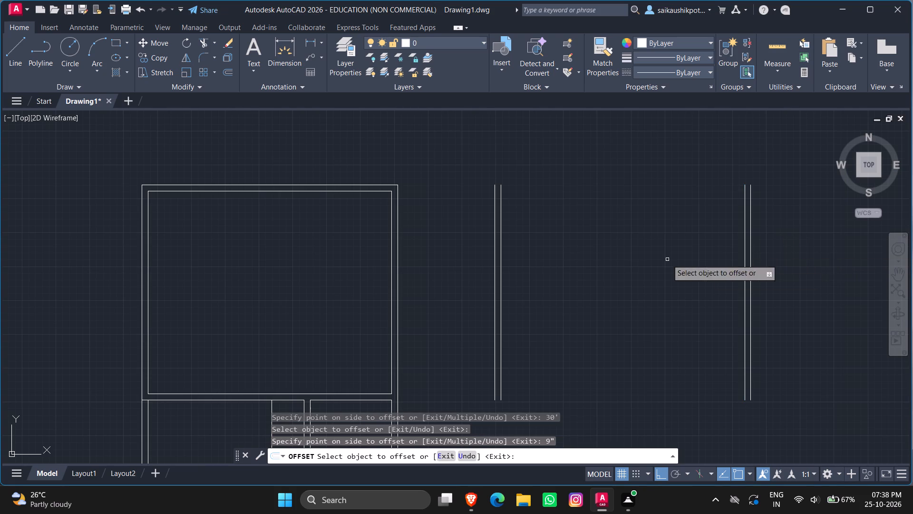
# Draw the new room's top line between the upper ends of its outer left and right wall lines.
pyautogui.press('Escape')
pyautogui.press('l')
pyautogui.press('Return')
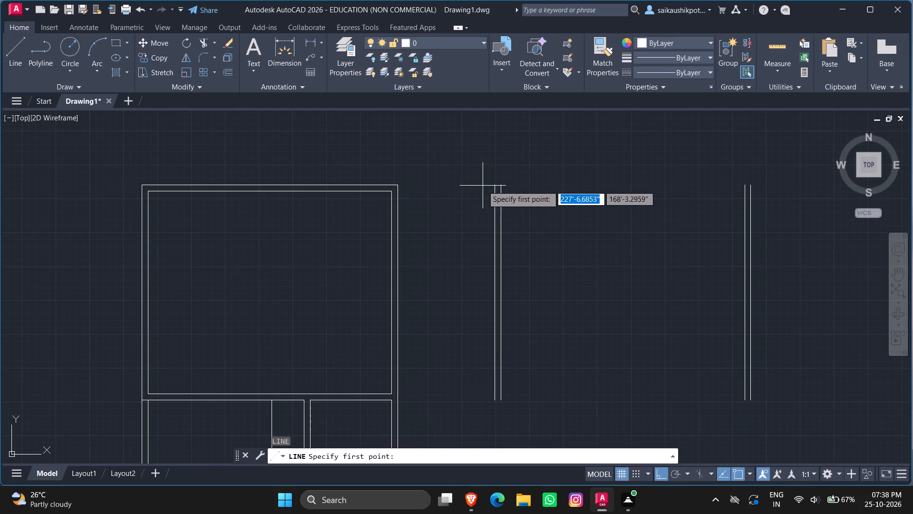
pyautogui.click(493, 185)
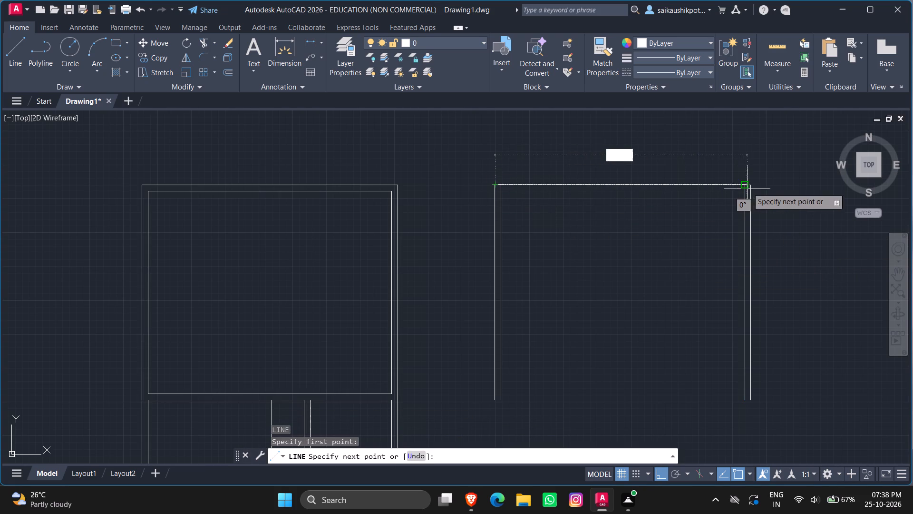
pyautogui.click(751, 187)
pyautogui.press('Escape')
pyautogui.press('Escape')
pyautogui.press('Escape')
pyautogui.press('Escape')
pyautogui.press('Escape')
# Offset the new room's top line 9" downward to form the top wall.
pyautogui.press('o')
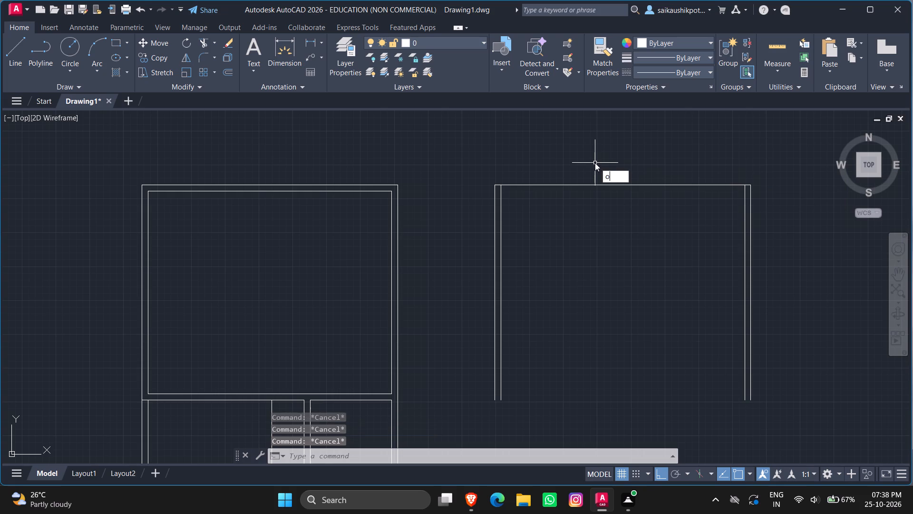
pyautogui.press('Return')
pyautogui.press('9')
pyautogui.hotkey('shift', '"')
pyautogui.press('Return')
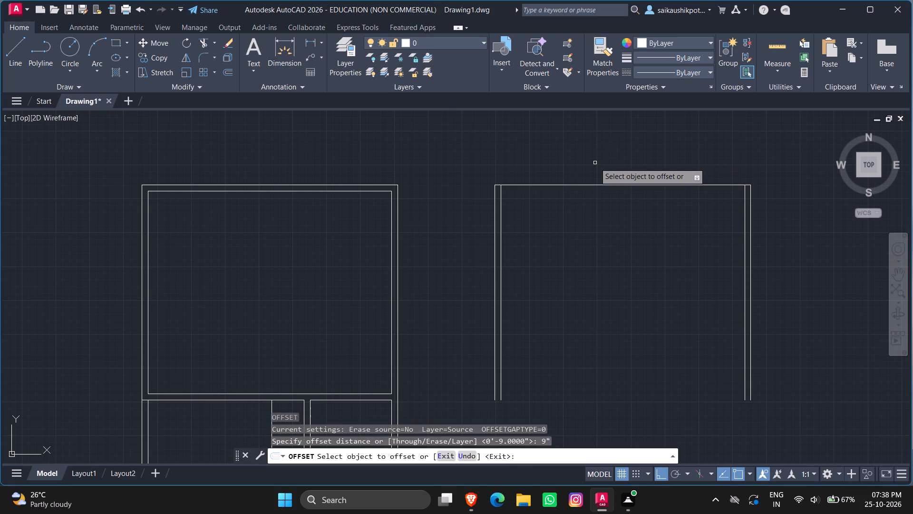
pyautogui.click(561, 187)
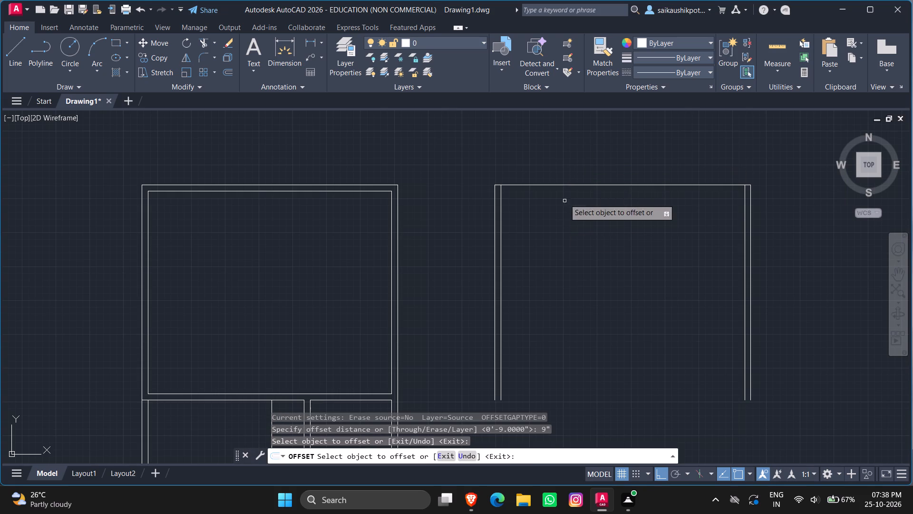
pyautogui.click(549, 184)
pyautogui.click(554, 226)
pyautogui.press('Escape')
pyautogui.press('Escape')
pyautogui.press('Escape')
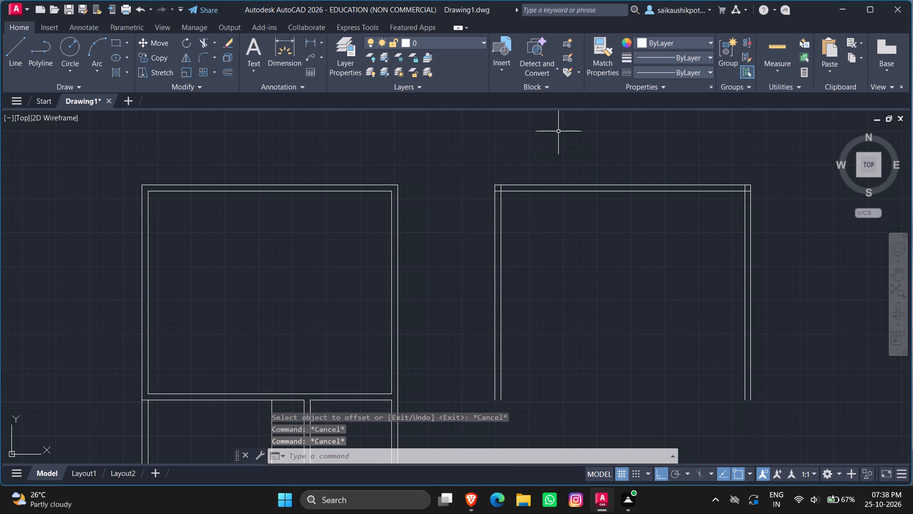
pyautogui.press('Escape')
pyautogui.press('Escape')
pyautogui.press('Escape')
pyautogui.press('Escape')
pyautogui.press('Escape')
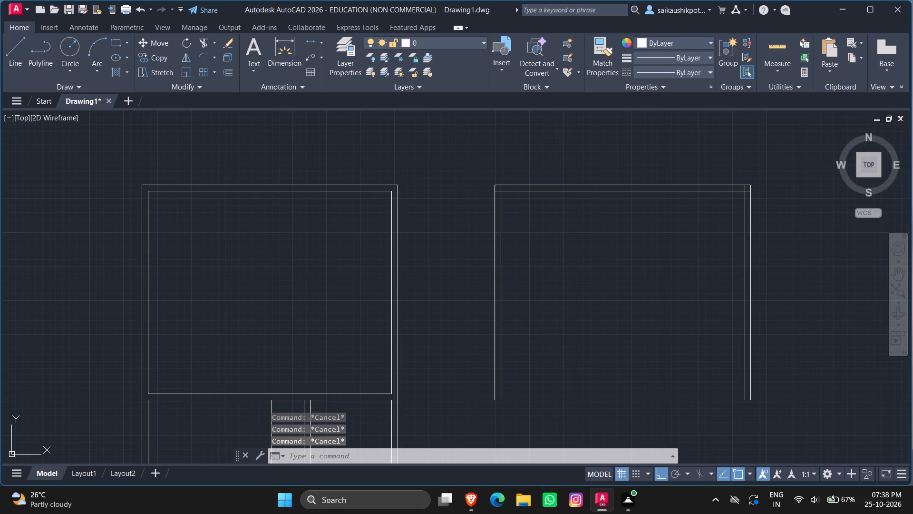
pyautogui.press('Escape')
# Trim the crossing inner wall lines at the new room's upper left and upper right corners.
pyautogui.write('tr')
pyautogui.press('Return')
pyautogui.press('Return')
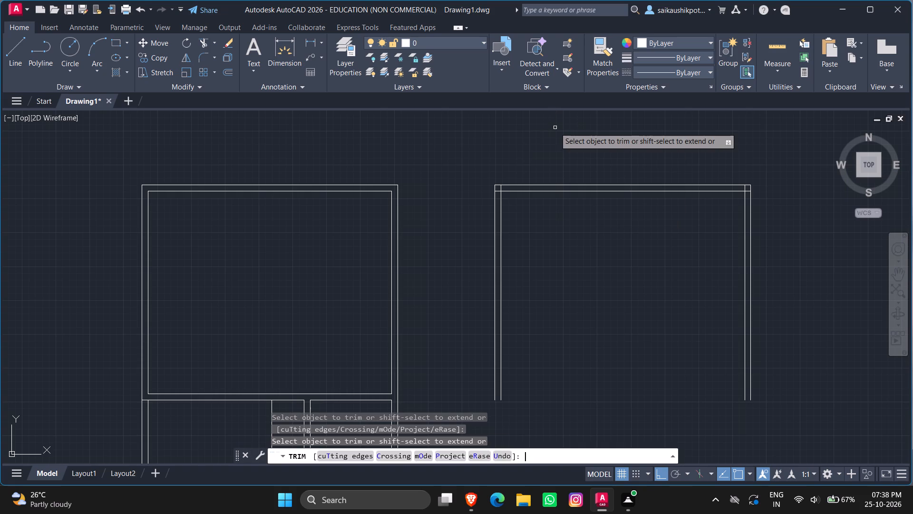
pyautogui.scroll(4, 480, 185)
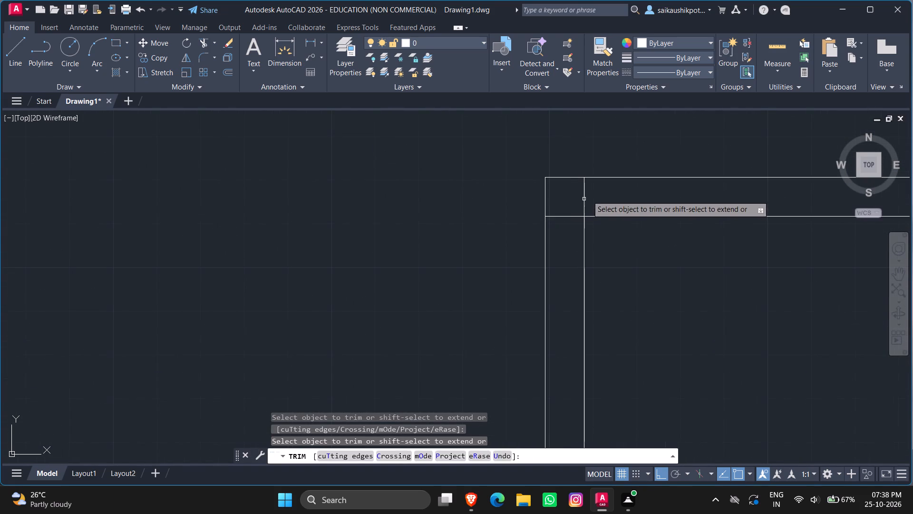
pyautogui.moveTo(591, 197); pyautogui.dragTo(567, 227)
pyautogui.scroll(-5, 438, 204)
pyautogui.scroll(3, 581, 208)
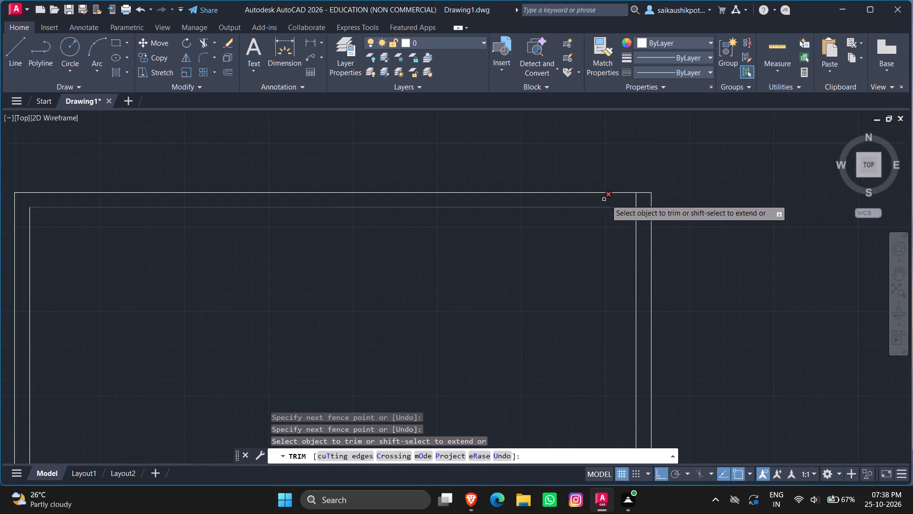
pyautogui.scroll(4, 610, 199)
pyautogui.moveTo(628, 197); pyautogui.dragTo(686, 282)
pyautogui.scroll(-8, 652, 241)
pyautogui.press('Escape')
pyautogui.press('Escape')
pyautogui.press('Escape')
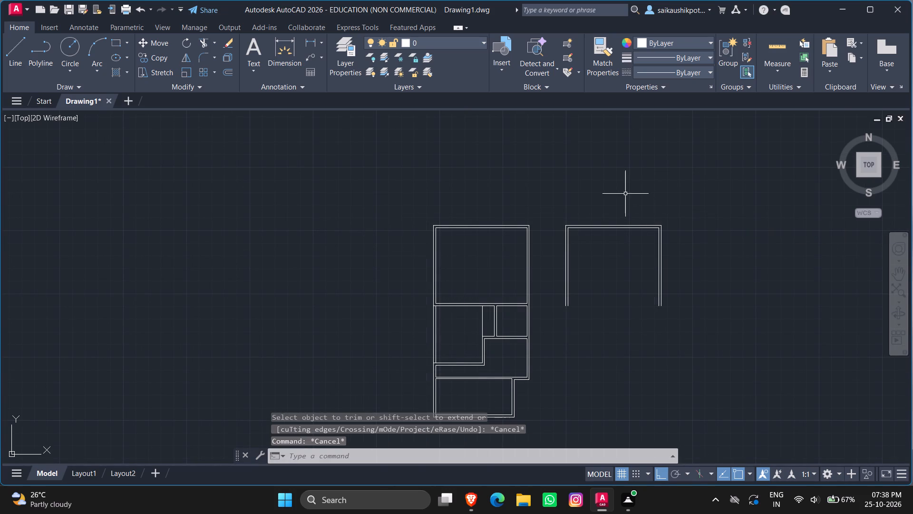
pyautogui.press('Escape')
# Measure the inner width and height of the original plan's top room.
pyautogui.scroll(3, 539, 305)
pyautogui.scroll(-2, 462, 309)
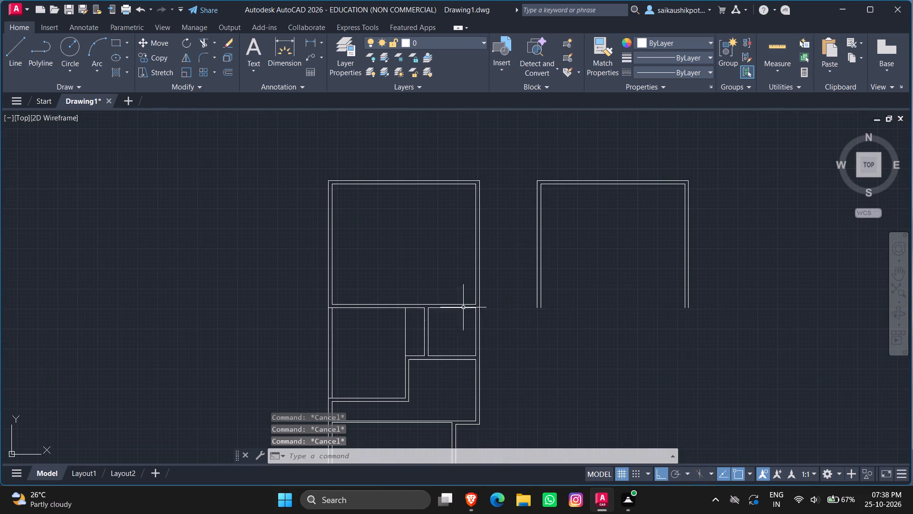
pyautogui.click(768, 47)
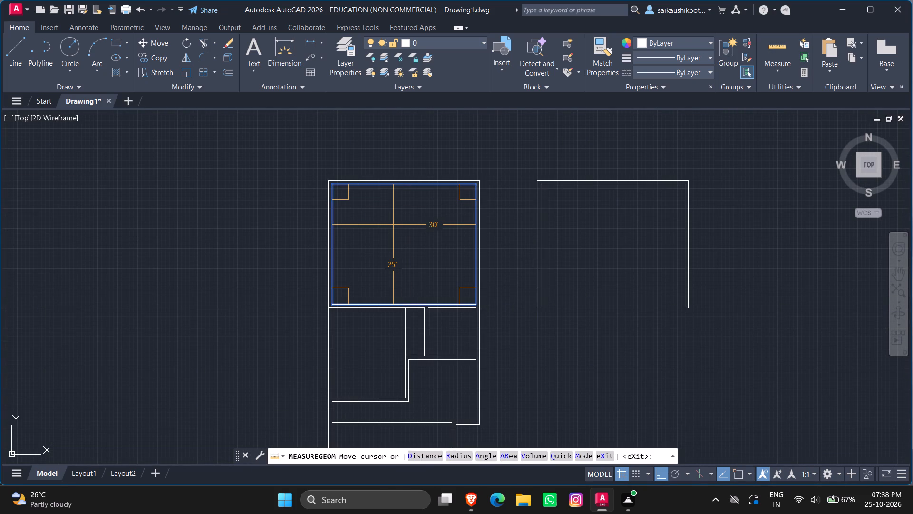
pyautogui.press('Escape')
pyautogui.press('Escape')
pyautogui.press('Escape')
pyautogui.press('Escape')
# Offset the new room's inner top line 25' downward and the resulting line another 9" down to form the bottom wall.
pyautogui.press('o')
pyautogui.press('Return')
pyautogui.write("25'")
pyautogui.press('Return')
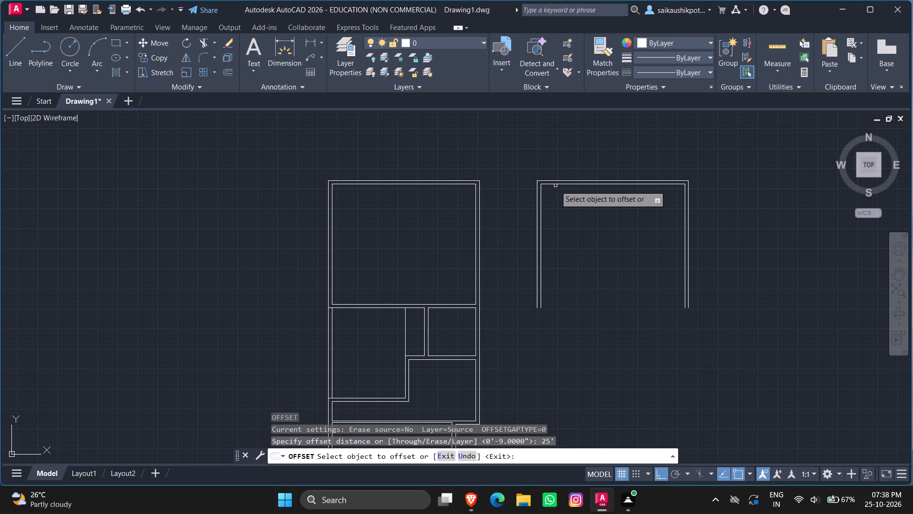
pyautogui.click(556, 184)
pyautogui.click(604, 276)
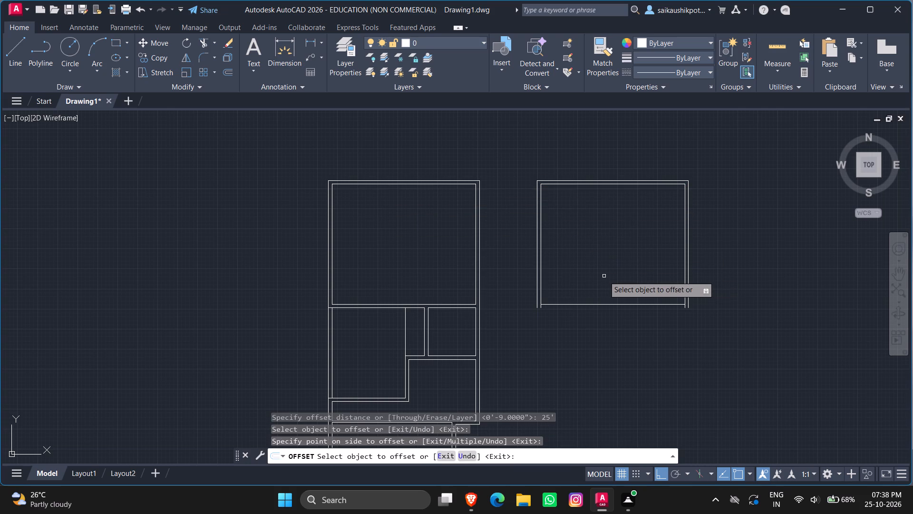
pyautogui.click(598, 304)
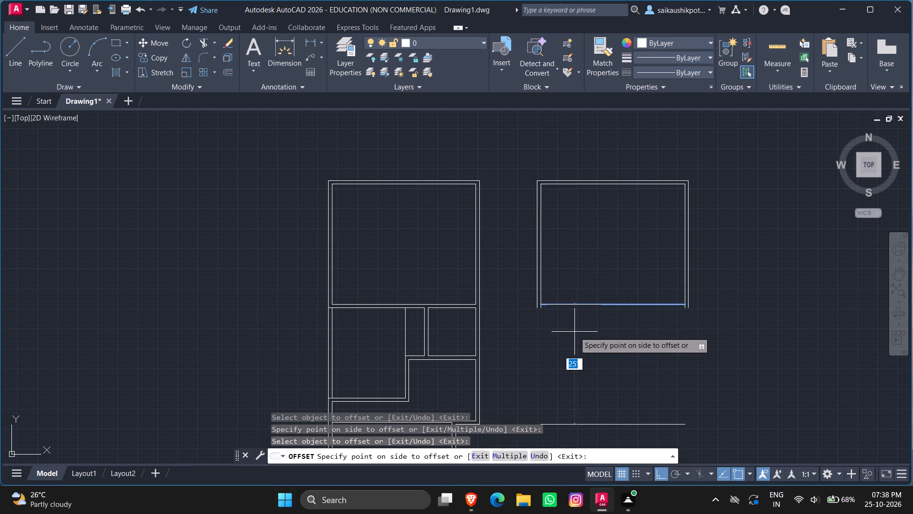
pyautogui.write('9"')
pyautogui.press('Return')
pyautogui.press('Escape')
pyautogui.press('Escape')
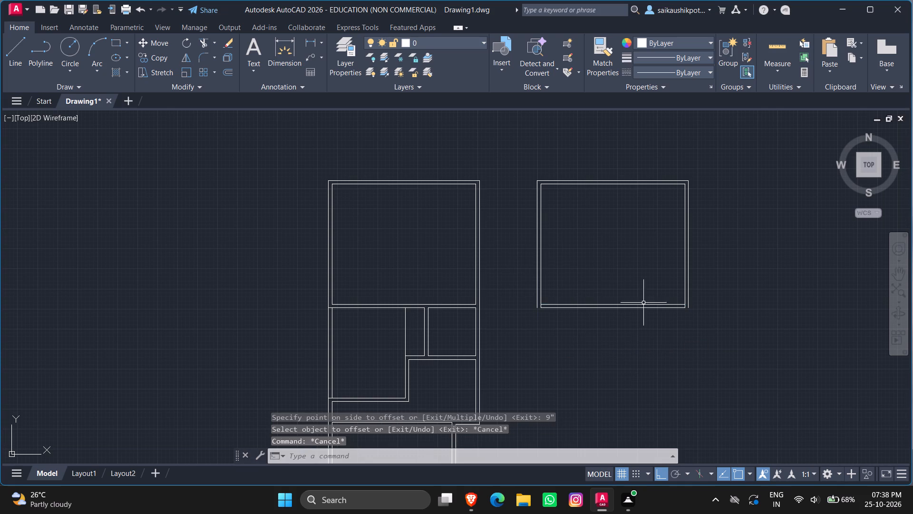
# Select the outer line of the new room's bottom wall near its left corner.
pyautogui.scroll(3, 620, 319)
pyautogui.click(315, 275)
pyautogui.click(311, 296)
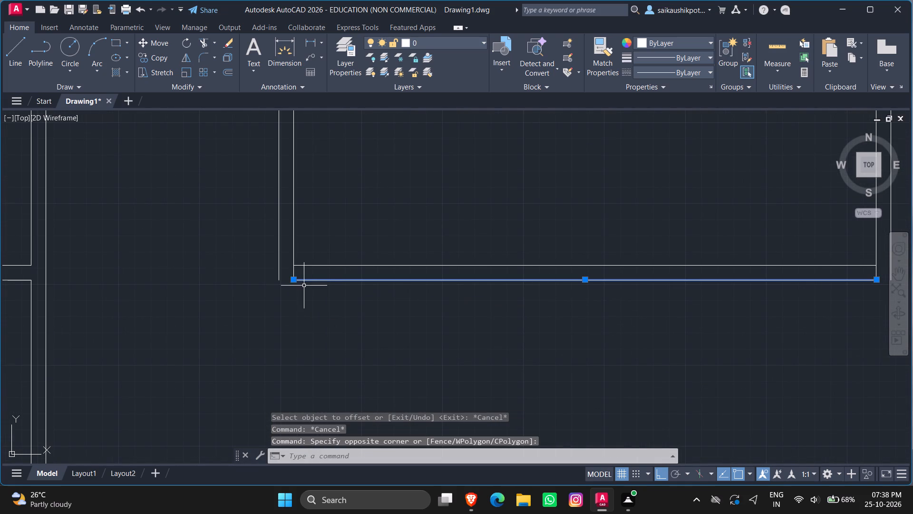
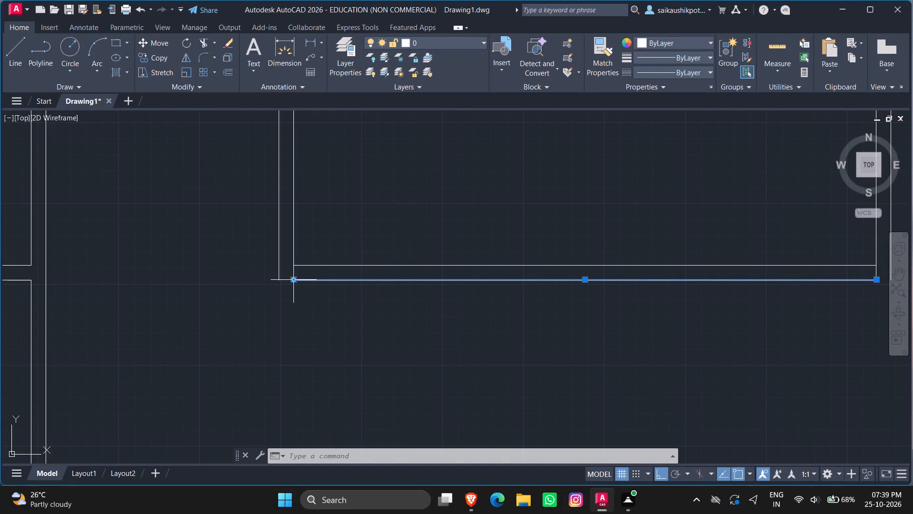
# Stretch the left end of the new room's outer bottom line to the outer left wall line, closing the lower left corner.
pyautogui.click(293, 281)
pyautogui.click(279, 283)
pyautogui.press('Escape')
pyautogui.press('Escape')
pyautogui.press('Escape')
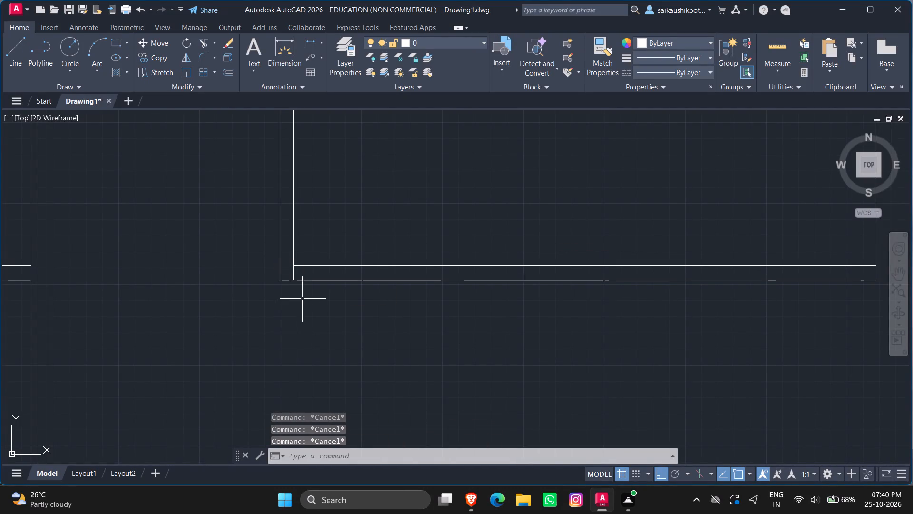
# Trim the inner left wall line where it runs past the inner bottom line at the new room's lower left corner.
pyautogui.press('t')
pyautogui.press('r')
pyautogui.press('Return')
pyautogui.press('Return')
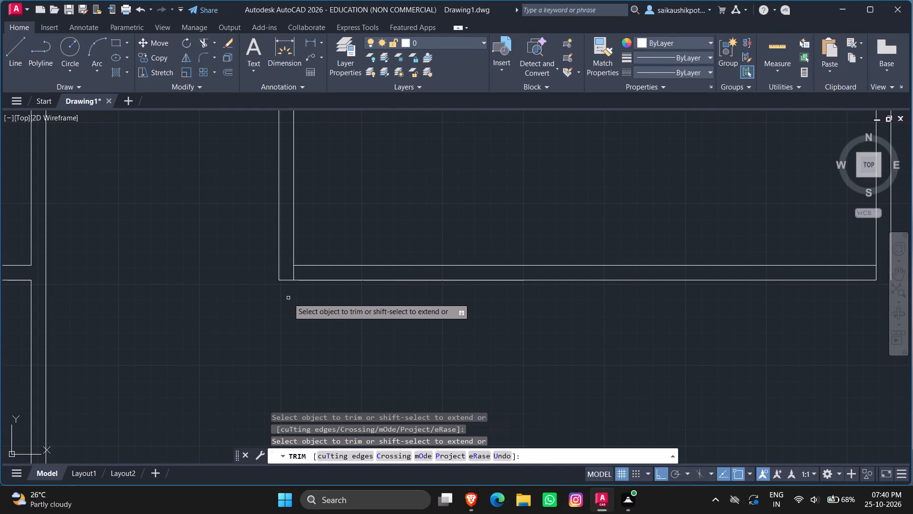
pyautogui.scroll(3, 282, 272)
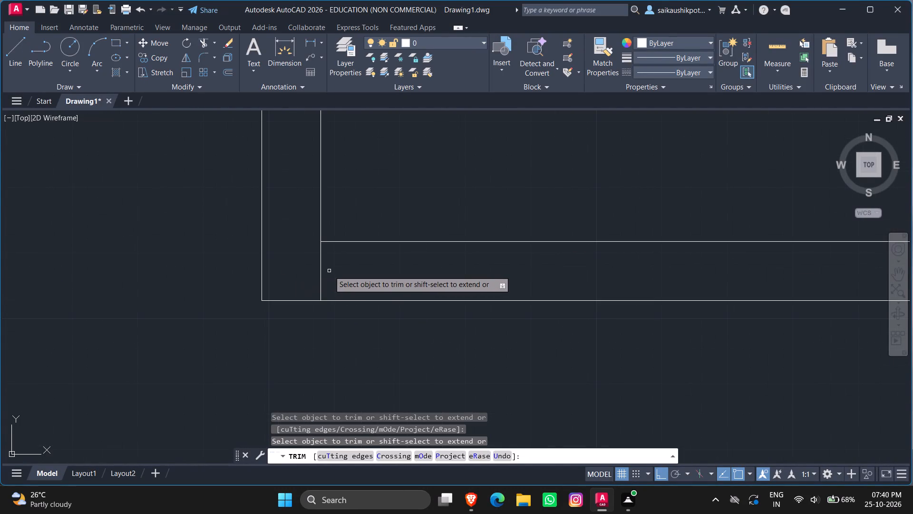
pyautogui.moveTo(329, 271); pyautogui.dragTo(321, 271)
pyautogui.click(296, 271)
pyautogui.press('Escape')
pyautogui.press('Escape')
pyautogui.scroll(-5, 293, 271)
pyautogui.press('Escape')
pyautogui.press('Escape')
pyautogui.press('Escape')
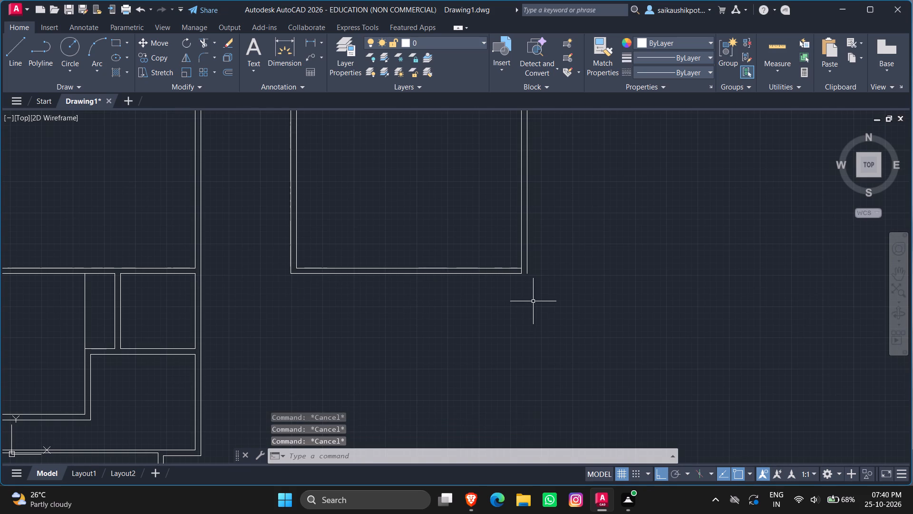
# Stretch the right end of the new room's outer bottom line to the lower end of the outer right wall line.
pyautogui.scroll(5, 534, 273)
pyautogui.moveTo(424, 287); pyautogui.dragTo(422, 279)
pyautogui.click(408, 249)
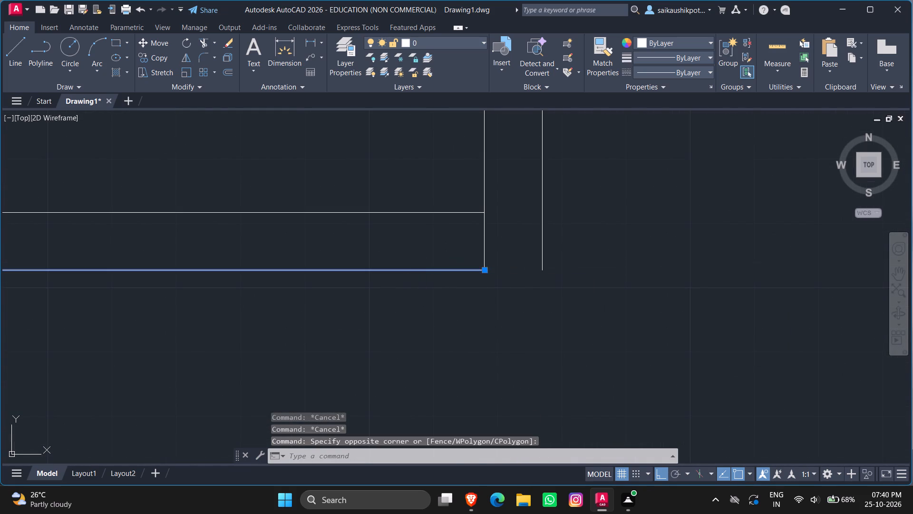
pyautogui.click(486, 269)
pyautogui.click(545, 269)
pyautogui.press('Escape')
# Trim the inner right wall line where it runs past the inner bottom line at the new room's lower right corner.
pyautogui.moveTo(512, 248); pyautogui.dragTo(492, 248)
pyautogui.click(450, 248)
pyautogui.press('Escape')
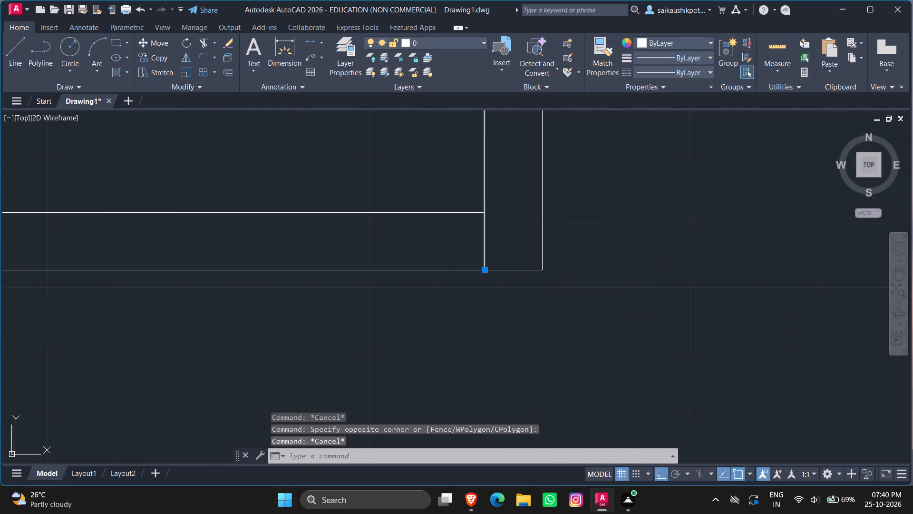
pyautogui.press('Escape')
pyautogui.press('Escape')
pyautogui.press('t')
pyautogui.press('r')
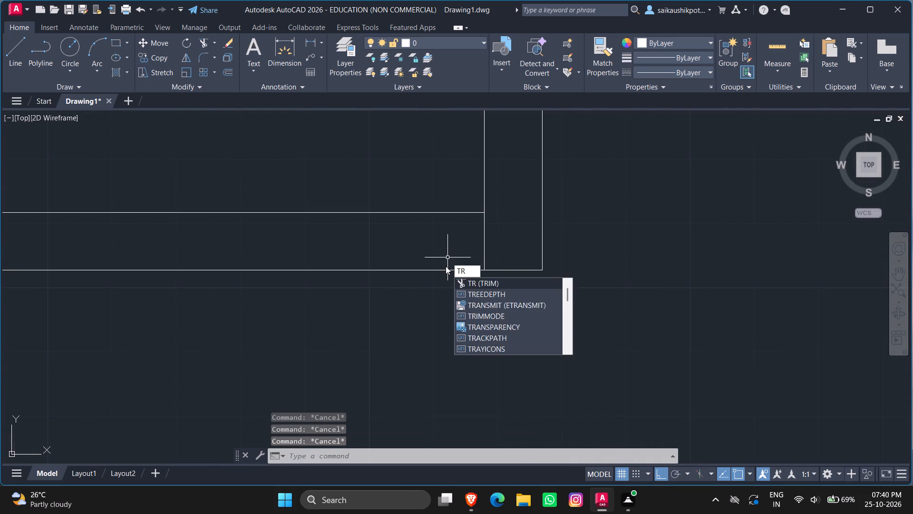
pyautogui.press('Return')
pyautogui.press('Return')
pyautogui.moveTo(499, 241); pyautogui.dragTo(489, 242)
pyautogui.click(456, 246)
pyautogui.press('Escape')
pyautogui.press('Escape')
pyautogui.scroll(-5, 490, 270)
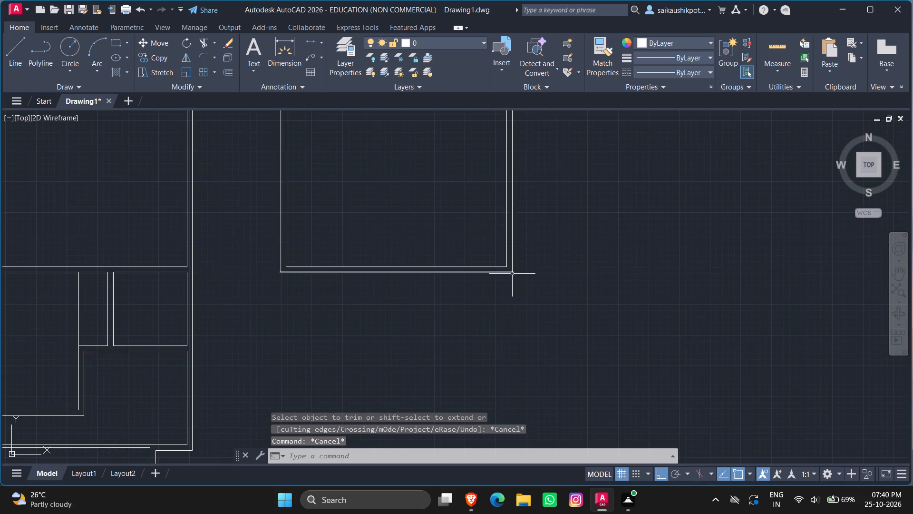
pyautogui.scroll(-2, 503, 294)
pyautogui.press('Escape')
pyautogui.press('Escape')
pyautogui.press('Escape')
pyautogui.press('Escape')
pyautogui.press('Escape')
pyautogui.press('Escape')
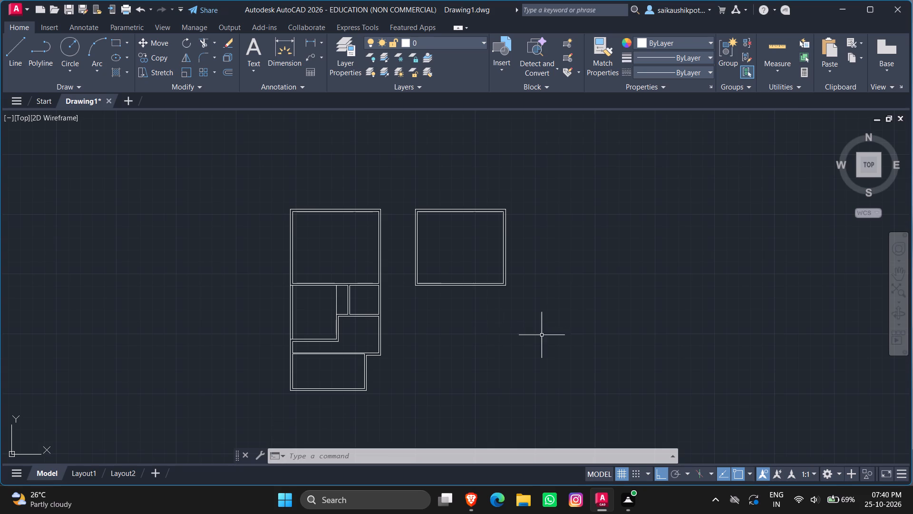
# Draw a horizontal line about 51'-8" long rightward from the outer corner at the lower end of the original plan's right wall.
pyautogui.scroll(2, 404, 368)
pyautogui.press('l')
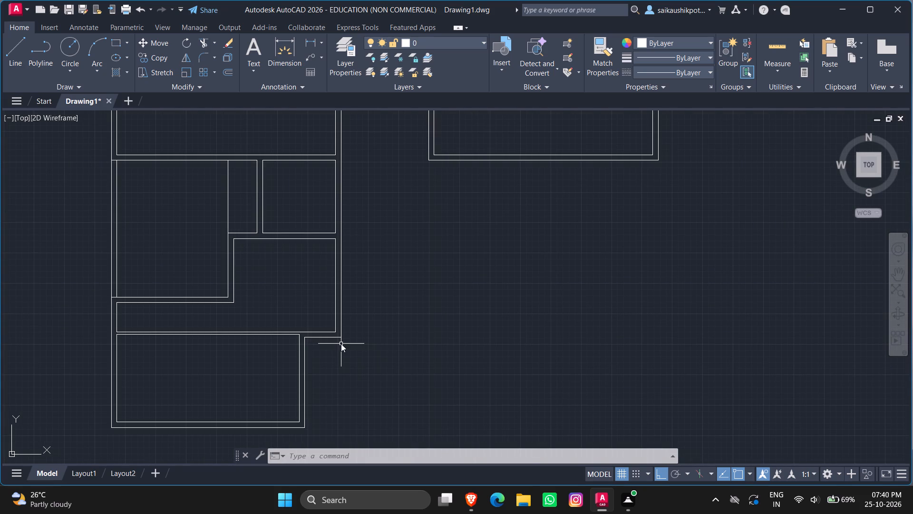
pyautogui.press('Return')
pyautogui.moveTo(340, 338); pyautogui.dragTo(355, 340)
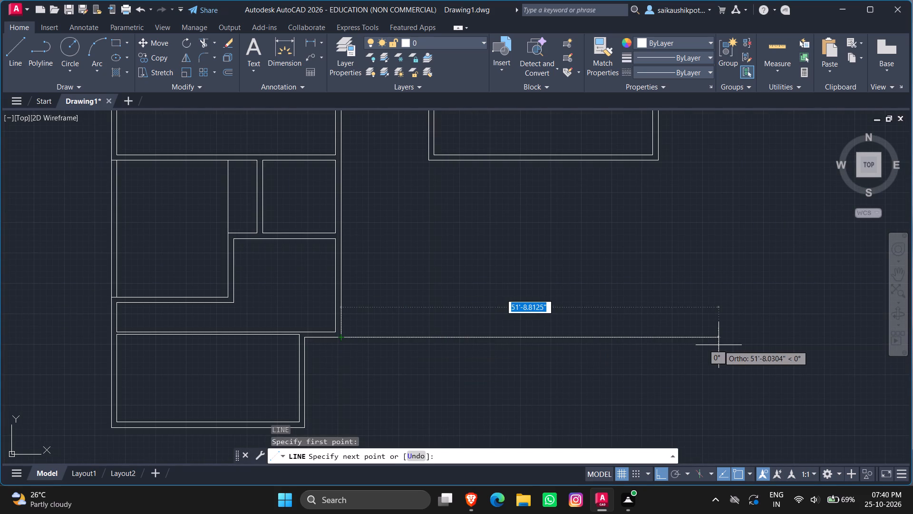
pyautogui.click(718, 345)
pyautogui.press('Escape')
# Draw a vertical line from the new room's lower right outer corner down past the long horizontal line.
pyautogui.press('l')
pyautogui.press('Return')
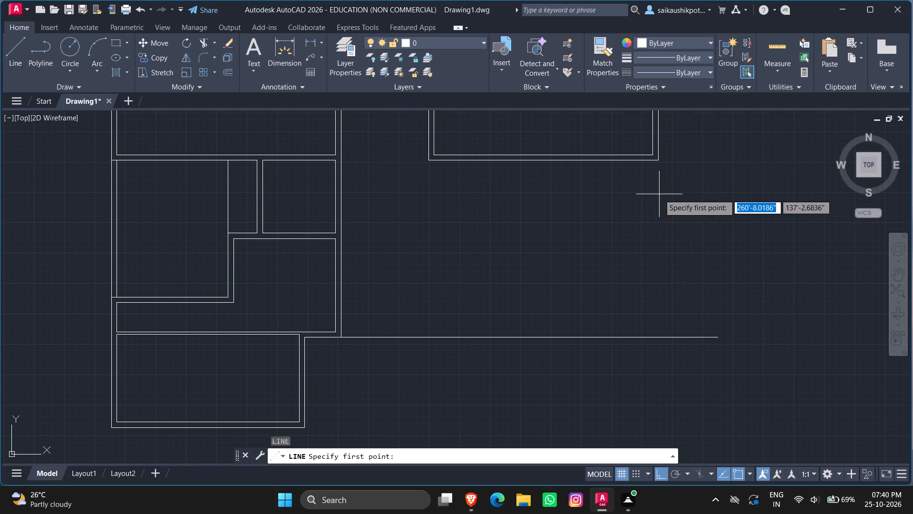
pyautogui.click(660, 158)
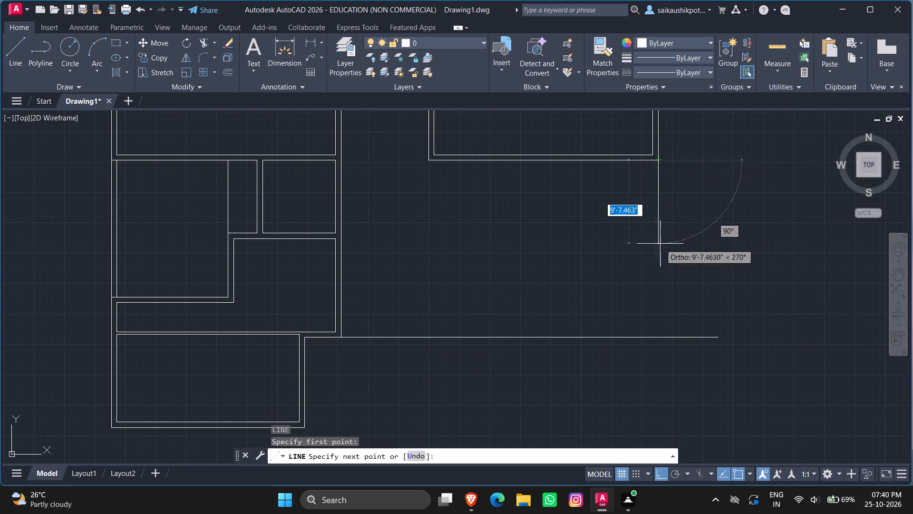
pyautogui.click(661, 360)
pyautogui.press('Escape')
# Trim the overhanging ends of the vertical and horizontal lines beyond their crossing below the new room.
pyautogui.press('t')
pyautogui.press('r')
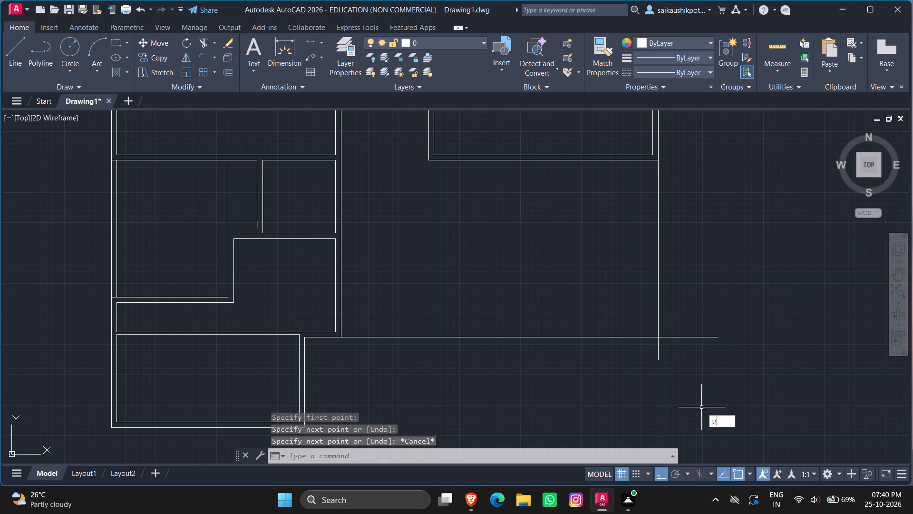
pyautogui.press('Return')
pyautogui.press('Return')
pyautogui.moveTo(651, 355); pyautogui.dragTo(677, 354)
pyautogui.moveTo(676, 354); pyautogui.dragTo(687, 317)
pyautogui.press('Escape')
pyautogui.press('Escape')
pyautogui.press('Escape')
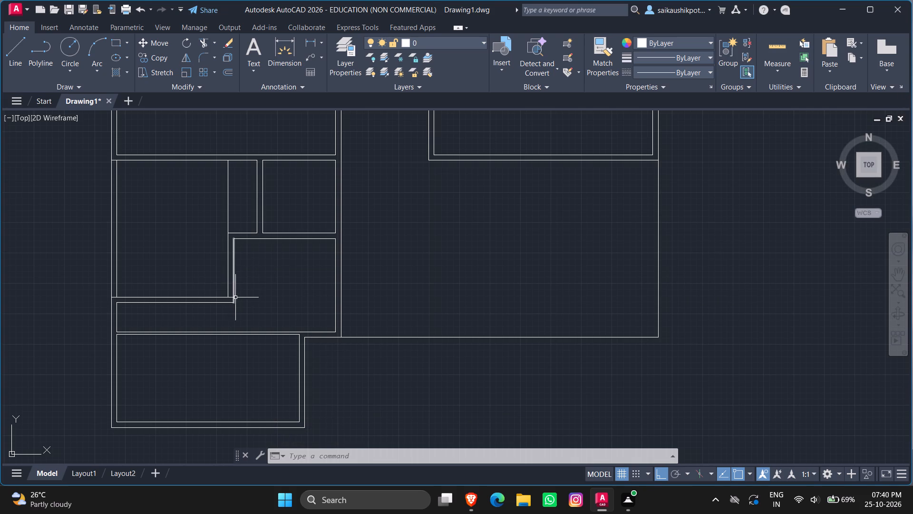
# Draw a horizontal line from the bottom wall level of the original plan's left middle room to the second plan's right vertical line.
pyautogui.press('l')
pyautogui.press('Return')
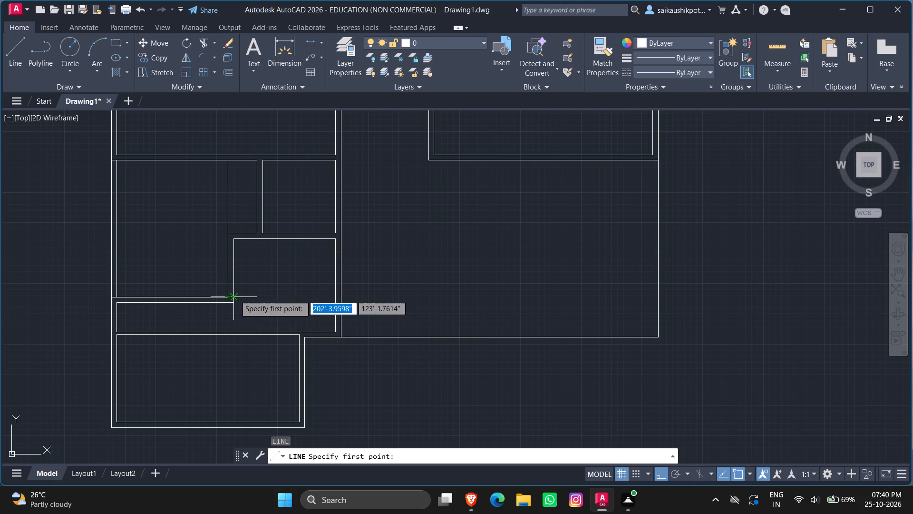
pyautogui.click(235, 295)
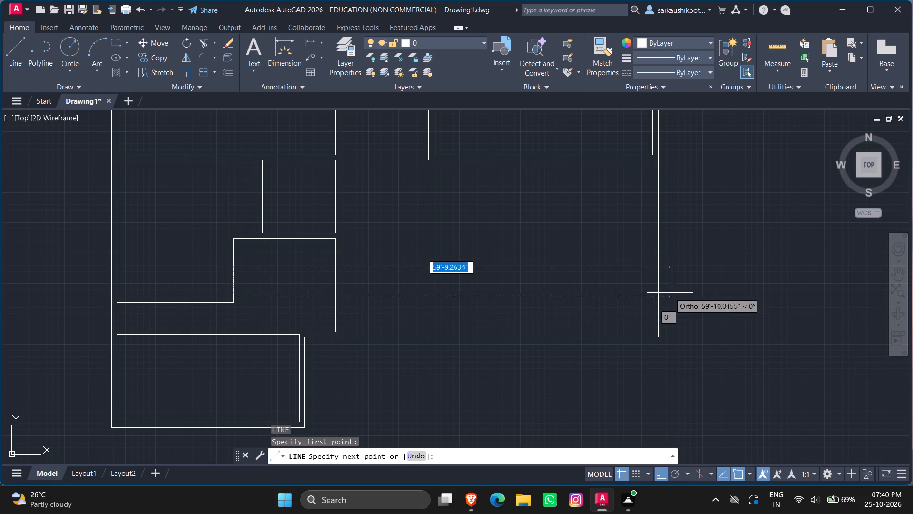
pyautogui.click(660, 296)
pyautogui.press('Escape')
pyautogui.press('Escape')
pyautogui.press('Escape')
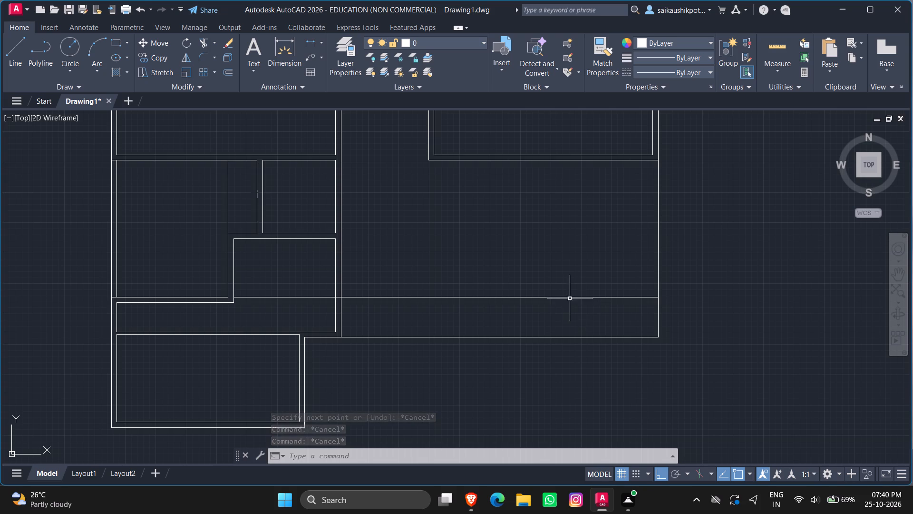
# Measure the inner width and height of the original plan's left middle room.
pyautogui.click(771, 50)
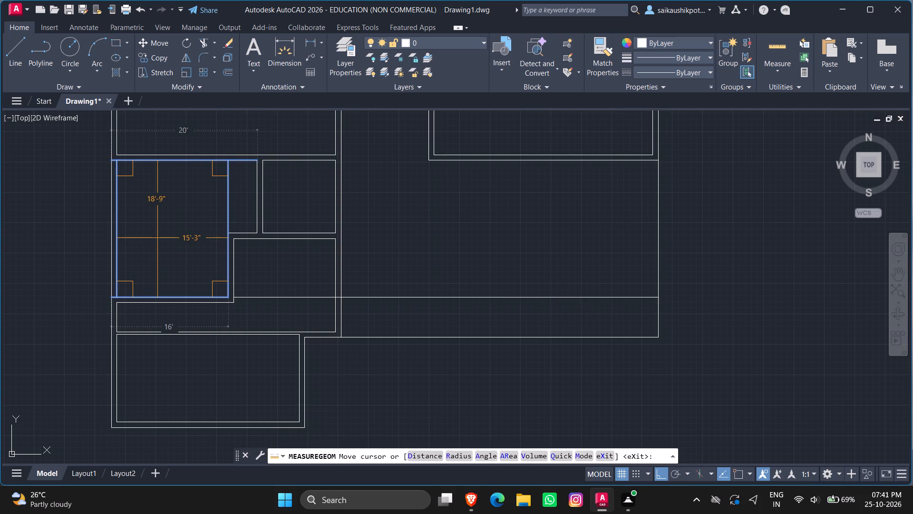
pyautogui.press('Escape')
pyautogui.press('Escape')
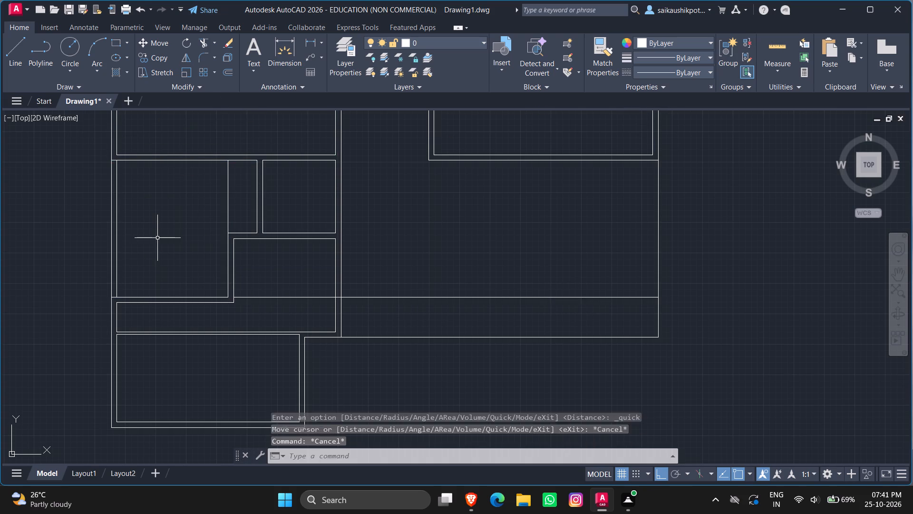
pyautogui.press('Escape')
pyautogui.press('Escape')
pyautogui.press('Escape')
# Offset the second plan's lower right vertical line 15'3" to the left.
pyautogui.press('o')
pyautogui.press('Return')
pyautogui.write('15\'3"')
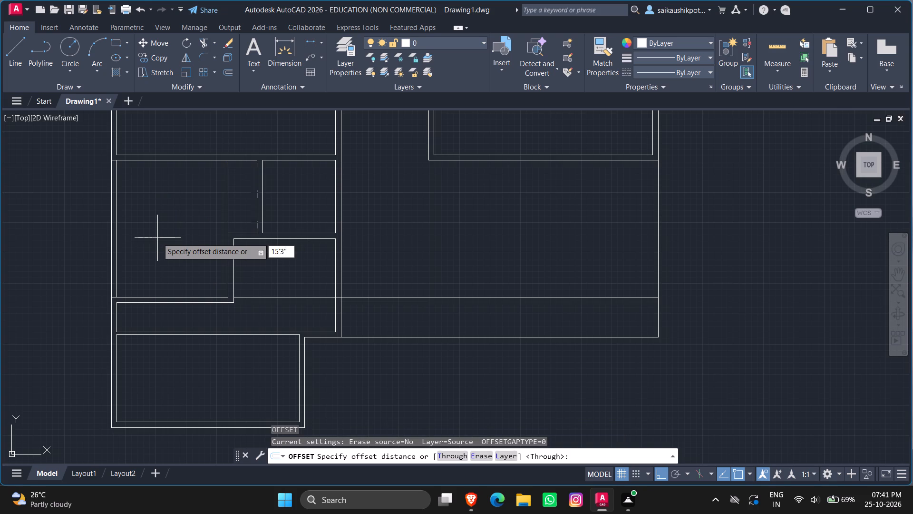
pyautogui.press('Return')
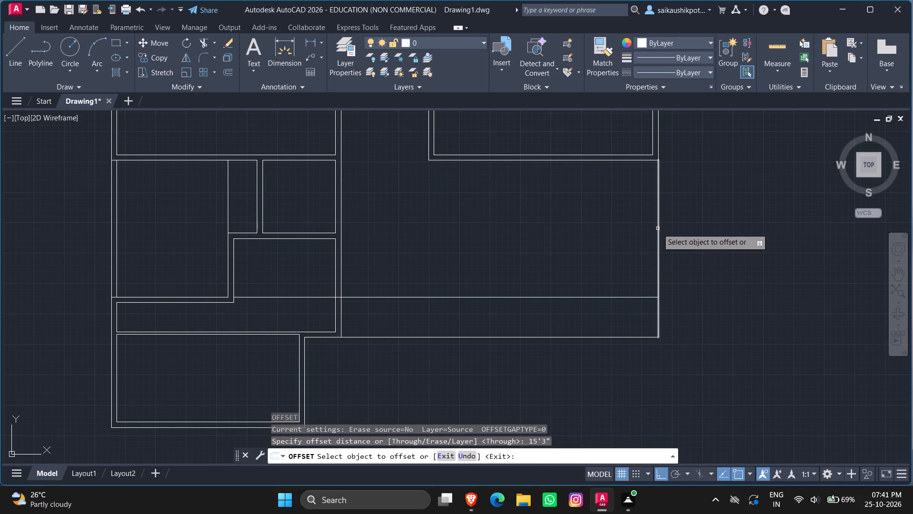
pyautogui.click(658, 228)
pyautogui.click(614, 241)
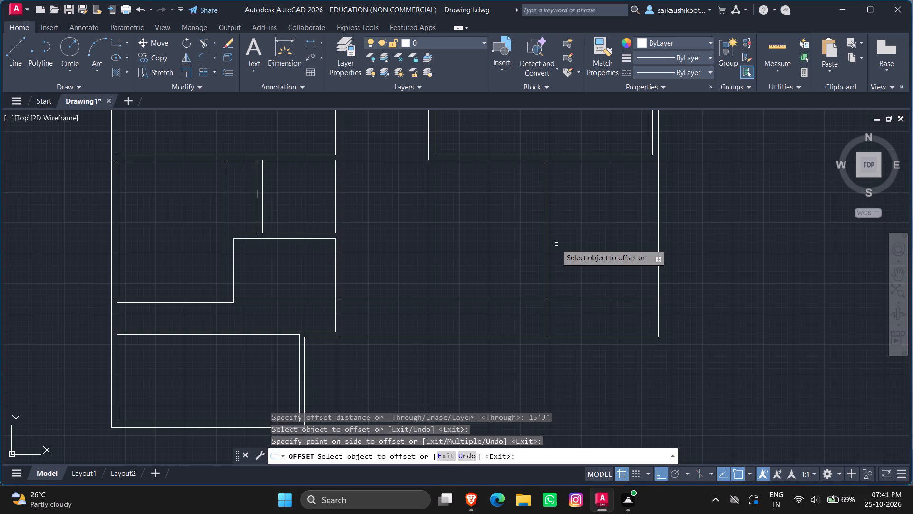
# Offset the new vertical line 6' to the left and the resulting line another 9" left.
pyautogui.click(546, 233)
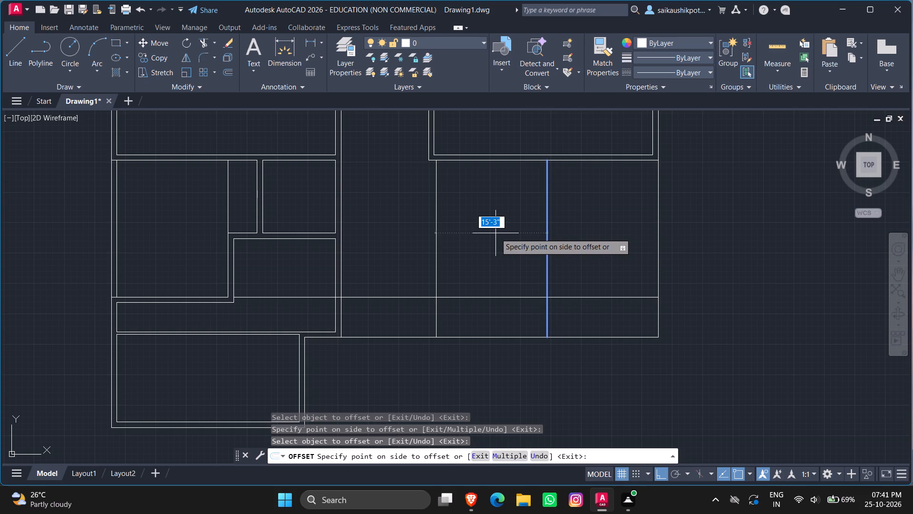
pyautogui.write('56')
pyautogui.press('BackSpace')
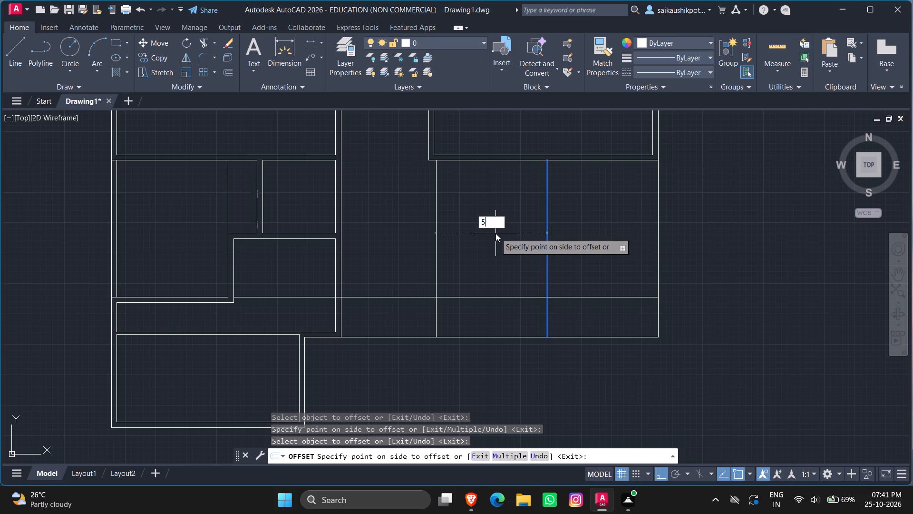
pyautogui.press('BackSpace')
pyautogui.write("6'")
pyautogui.press('Return')
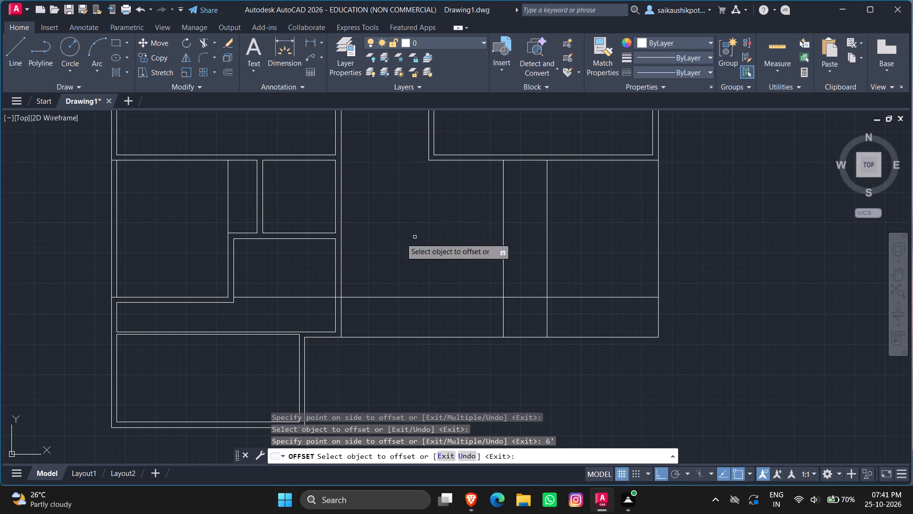
pyautogui.moveTo(503, 235); pyautogui.dragTo(496, 236)
pyautogui.write('9"')
pyautogui.press('Return')
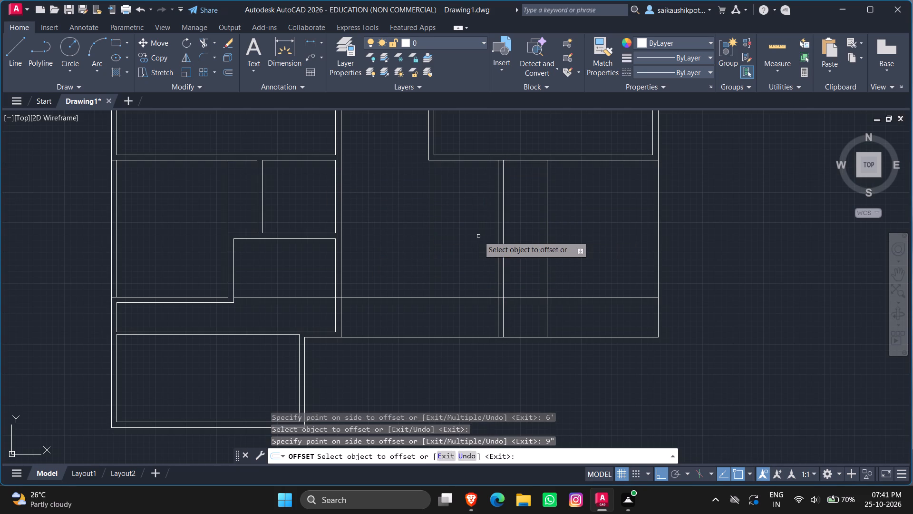
pyautogui.press('Escape')
pyautogui.press('Escape')
pyautogui.press('Escape')
pyautogui.press('Escape')
pyautogui.press('Escape')
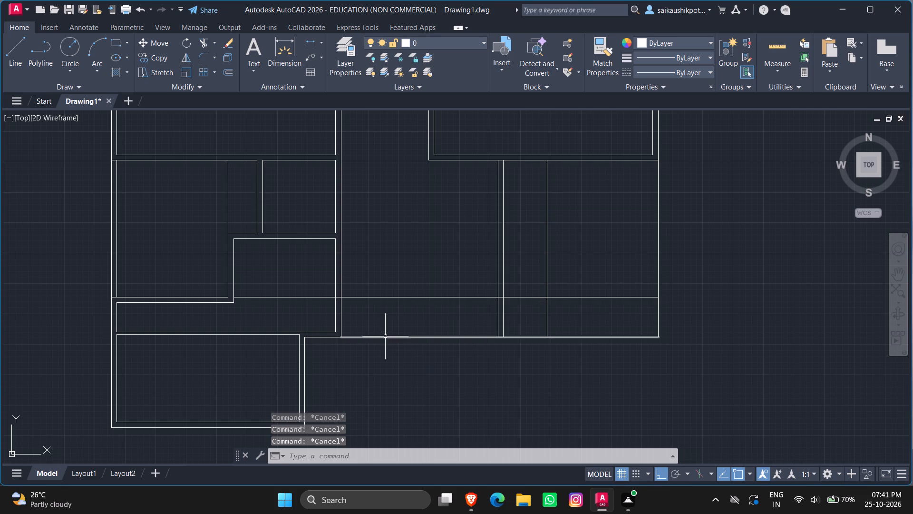
pyautogui.press('Escape')
pyautogui.press('Escape')
pyautogui.press('Escape')
pyautogui.press('Escape')
pyautogui.press('Escape')
# Offset the second plan's lower horizontal line 9" upward to form the bottom wall.
pyautogui.press('o')
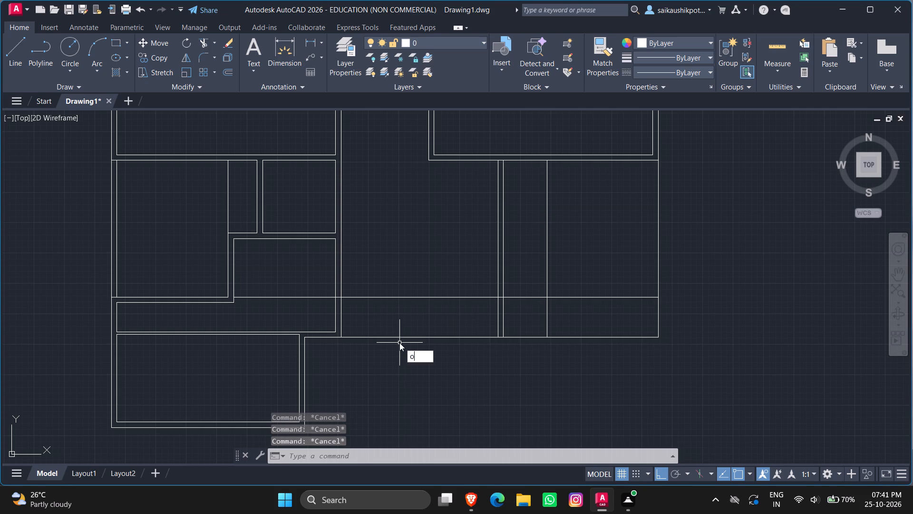
pyautogui.press('Return')
pyautogui.write('9"')
pyautogui.press('Return')
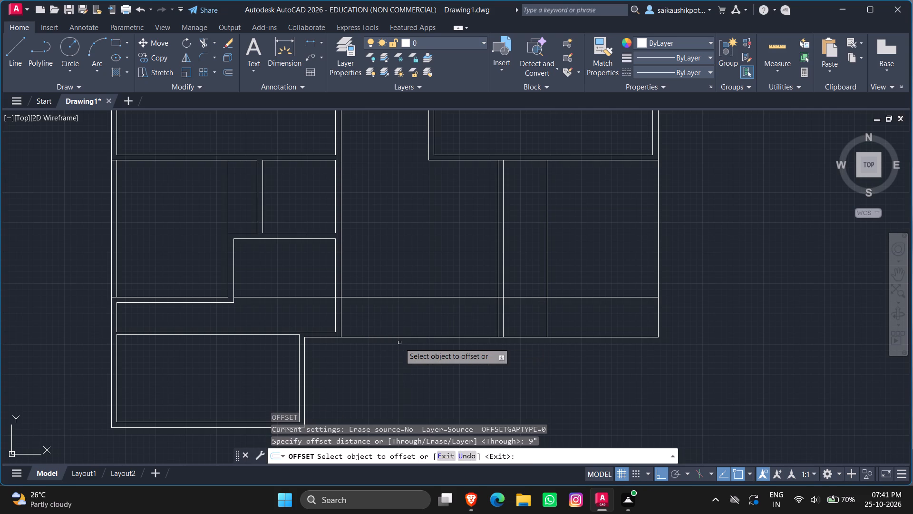
pyautogui.click(404, 338)
pyautogui.click(400, 325)
pyautogui.press('Escape')
pyautogui.press('Escape')
pyautogui.click(398, 305)
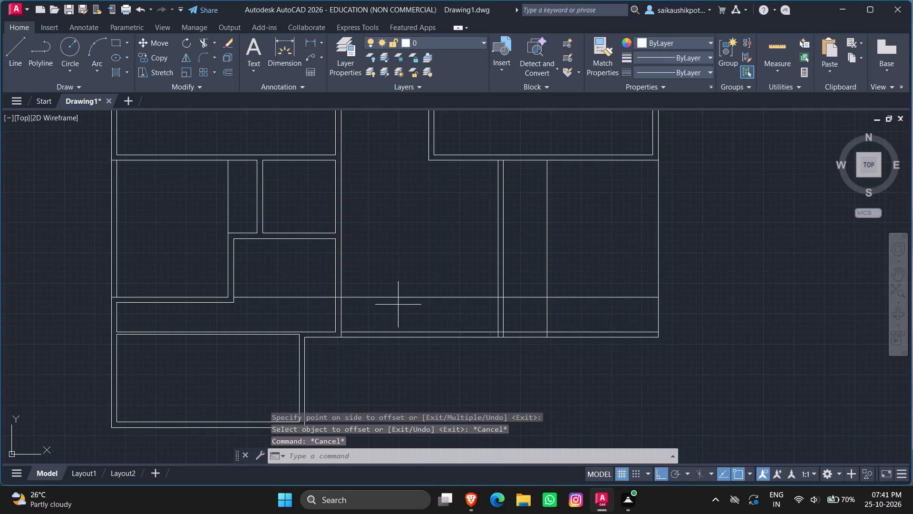
pyautogui.click(402, 274)
pyautogui.press('Escape')
pyautogui.press('Escape')
# Trim the long lower horizontal line out of the original plan's L-shaped room and the wall between the two plans.
pyautogui.write('tr')
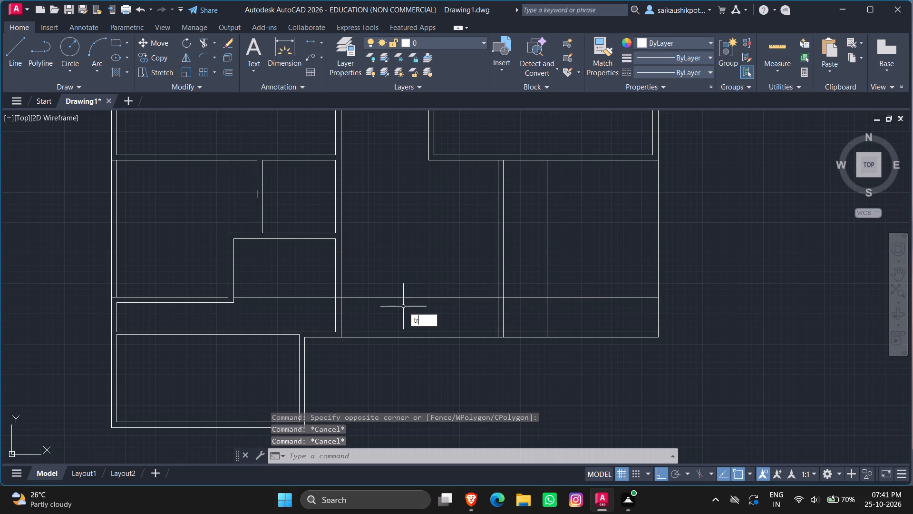
pyautogui.press('Return')
pyautogui.press('Return')
pyautogui.scroll(3, 242, 305)
pyautogui.moveTo(266, 302); pyautogui.dragTo(264, 280)
pyautogui.click(265, 235)
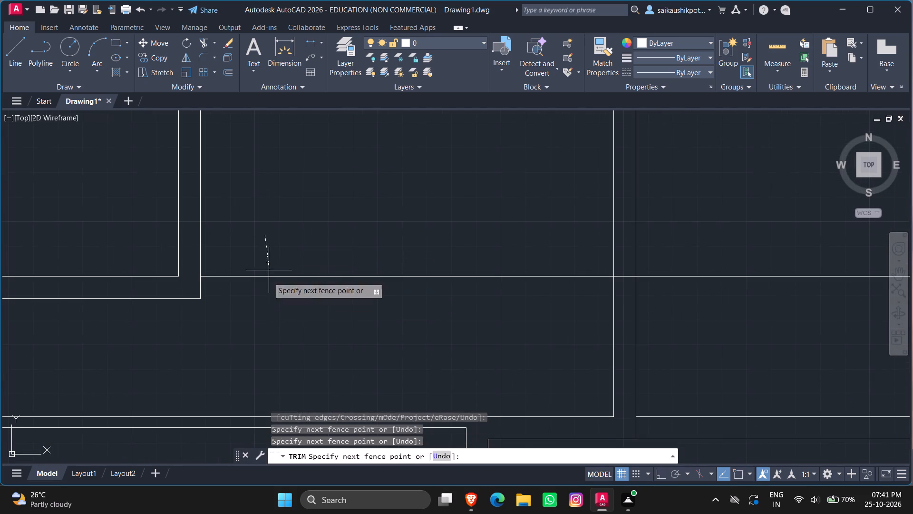
pyautogui.click(260, 298)
pyautogui.scroll(-3, 374, 315)
pyautogui.scroll(3, 449, 316)
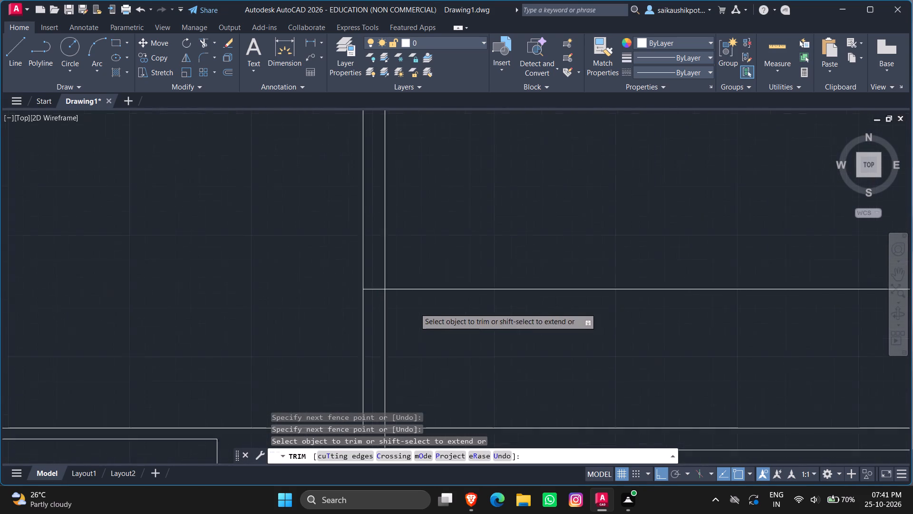
pyautogui.scroll(3, 415, 308)
pyautogui.moveTo(241, 203); pyautogui.dragTo(249, 243)
pyautogui.click(251, 254)
pyautogui.click(254, 238)
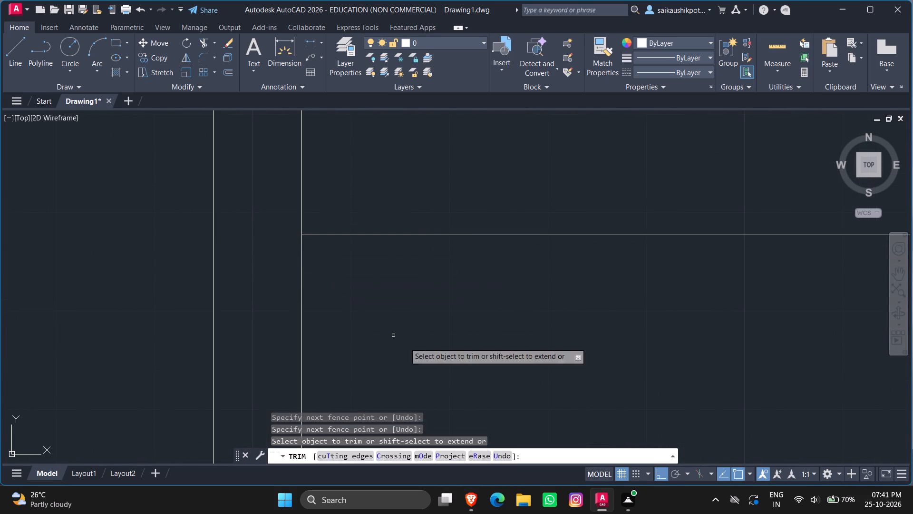
pyautogui.moveTo(426, 342); pyautogui.dragTo(416, 301)
# Trim the second plan's inner horizontal line from its left wall to the 15'3" offset line, keeping only the rightmost section.
pyautogui.scroll(-2, 407, 275)
pyautogui.scroll(-3, 246, 223)
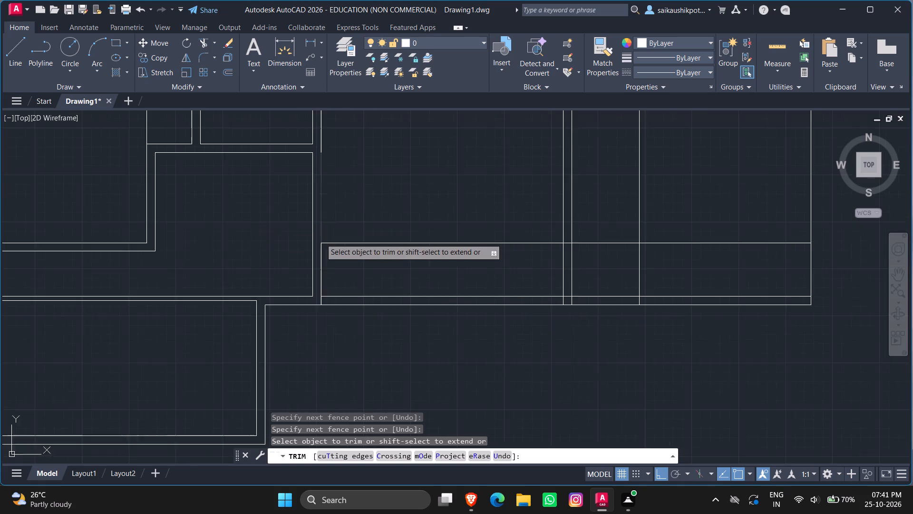
pyautogui.scroll(-1, 321, 238)
pyautogui.click(399, 247)
pyautogui.click(394, 215)
pyautogui.scroll(5, 475, 241)
pyautogui.moveTo(471, 237); pyautogui.dragTo(471, 257)
pyautogui.scroll(-2, 460, 303)
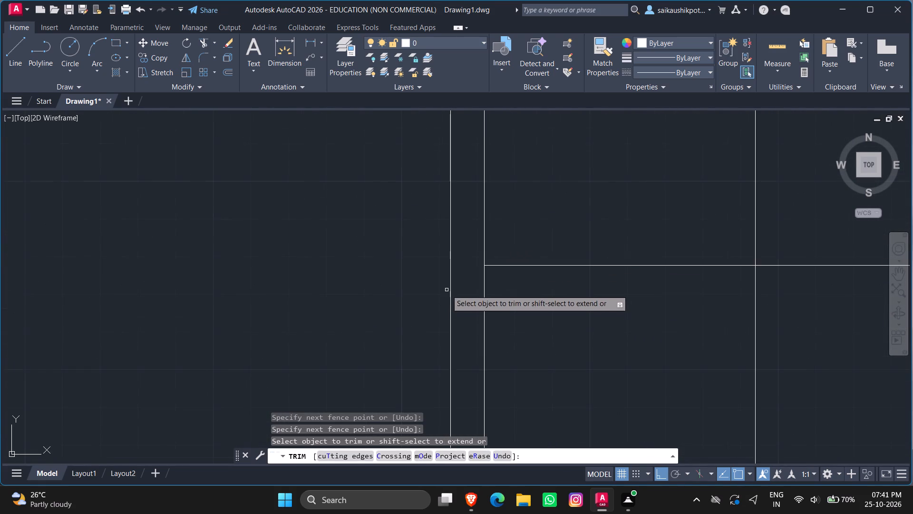
pyautogui.scroll(-4, 451, 290)
pyautogui.scroll(2, 497, 281)
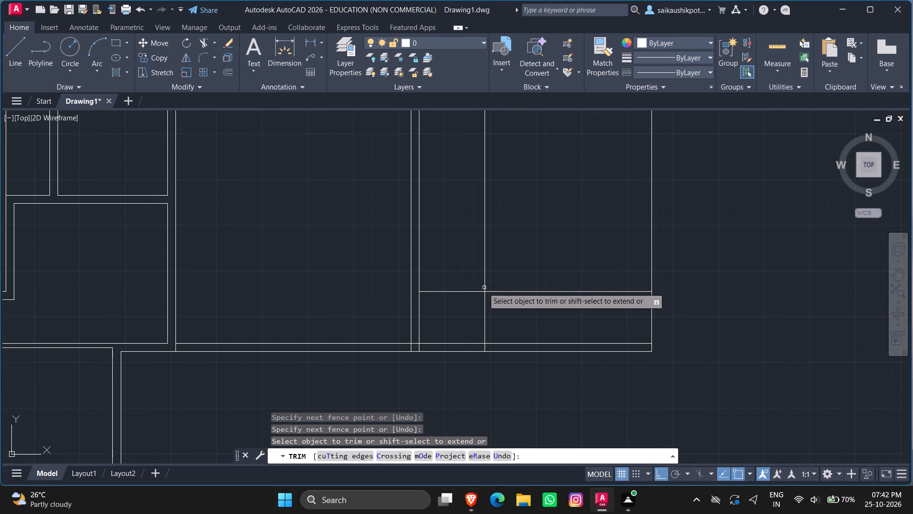
pyautogui.scroll(-2, 461, 295)
pyautogui.scroll(1, 459, 297)
pyautogui.click(459, 297)
pyautogui.click(459, 269)
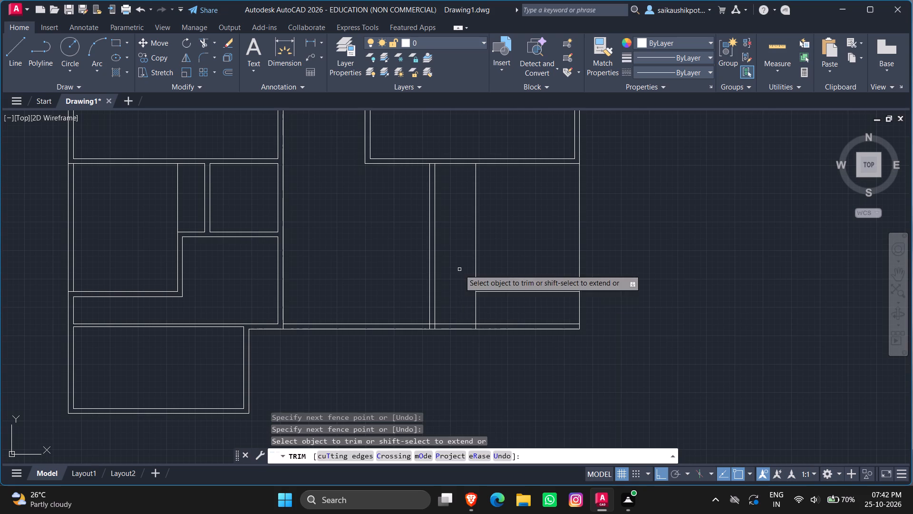
# Trim the second plan's 9" vertical partition where it meets the bottom wall, removing the crossing line segments at the junction.
pyautogui.press('Escape')
pyautogui.scroll(1, 434, 337)
pyautogui.press('space')
pyautogui.write('c')
pyautogui.press('space')
pyautogui.scroll(3, 431, 321)
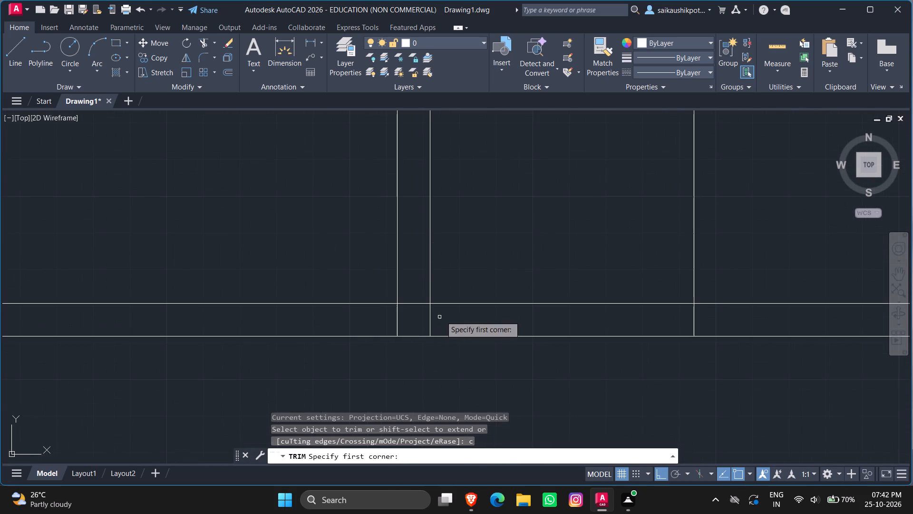
pyautogui.moveTo(441, 316); pyautogui.dragTo(380, 316)
pyautogui.click(393, 322)
pyautogui.click(418, 317)
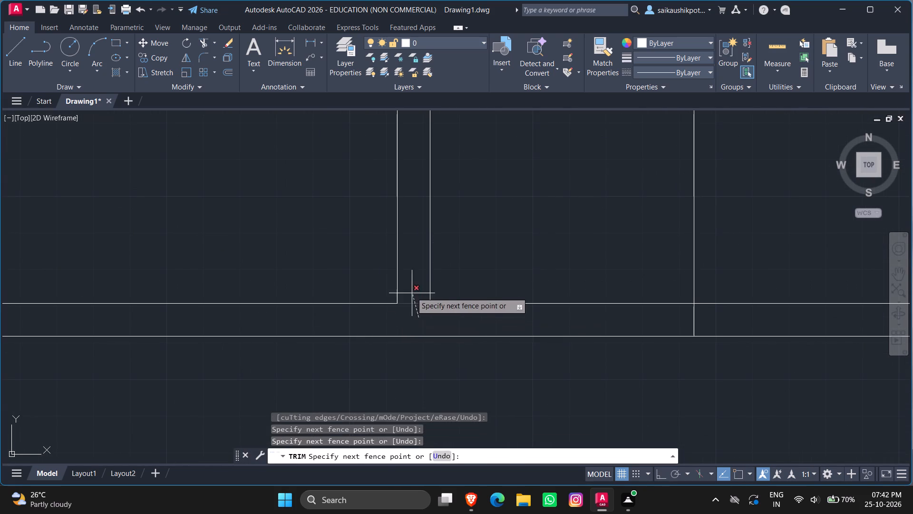
pyautogui.click(411, 292)
pyautogui.press('Escape')
pyautogui.scroll(-4, 425, 335)
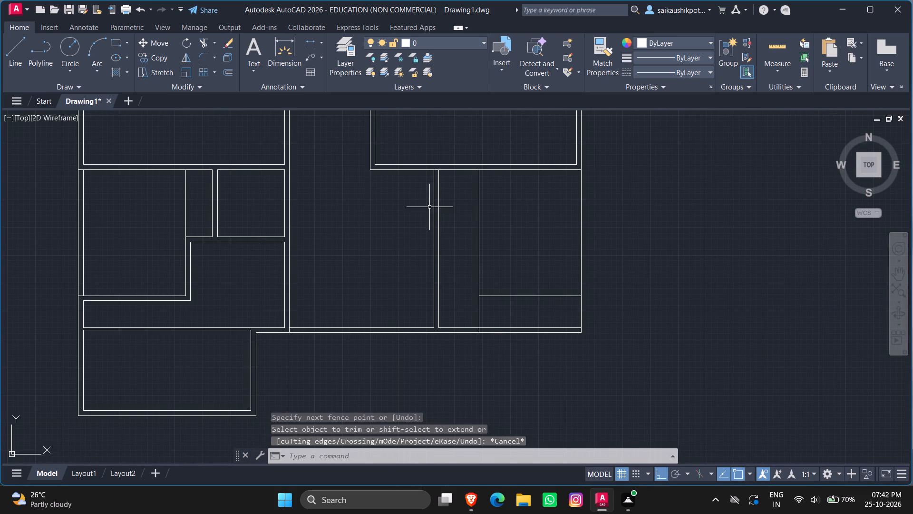
# Trim the horizontal wall line between the two 9" partition lines at their upper junction below the 30' by 25' room.
pyautogui.press('space')
pyautogui.press('space')
pyautogui.scroll(5, 431, 156)
pyautogui.moveTo(424, 187); pyautogui.dragTo(421, 192)
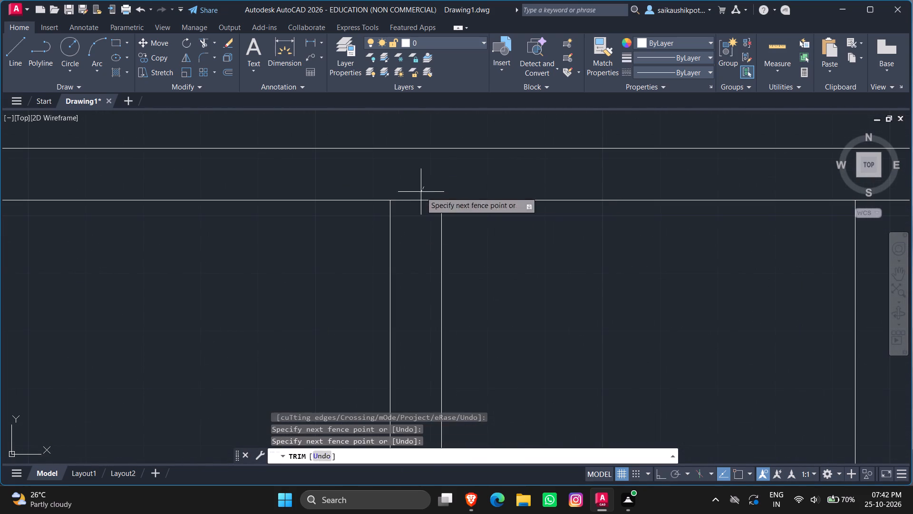
pyautogui.click(418, 221)
pyautogui.press('Escape')
pyautogui.scroll(-5, 425, 230)
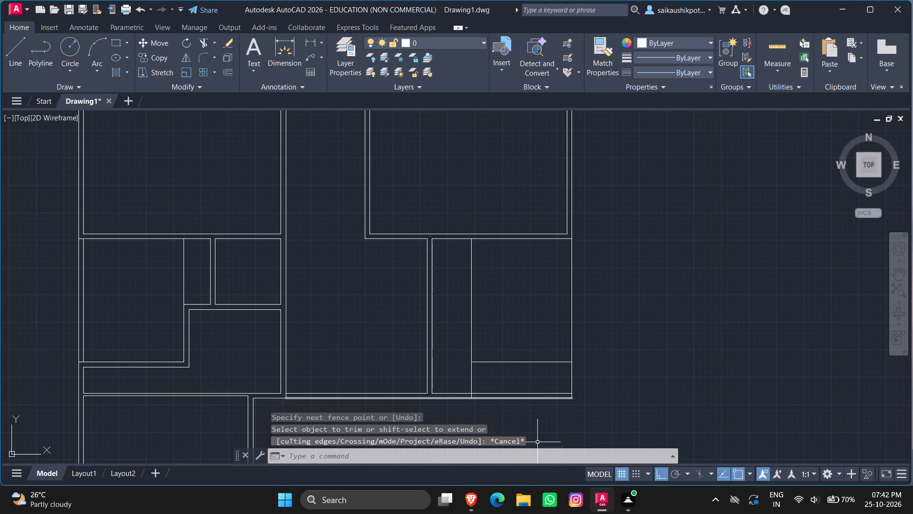
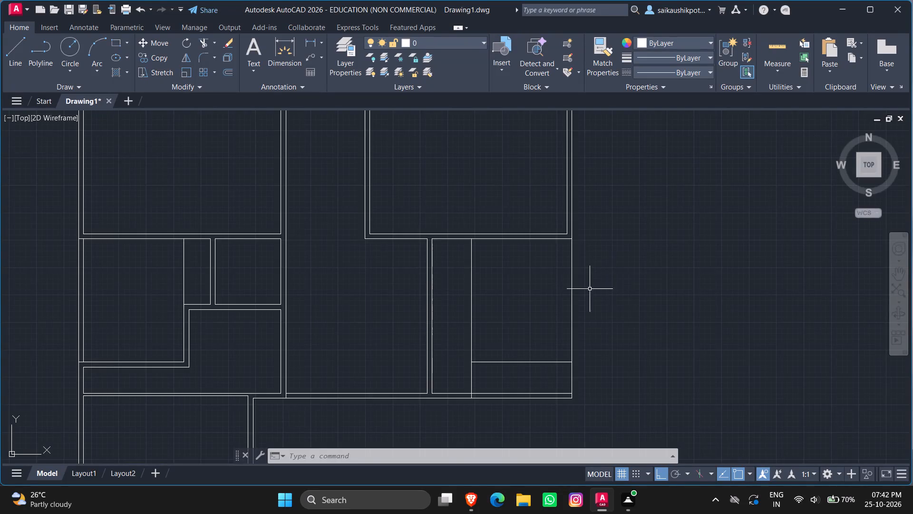
# Trim the end of the second plan's single vertical room line where it runs through the 9" bottom wall.
pyautogui.scroll(-4, 595, 315)
pyautogui.scroll(7, 561, 339)
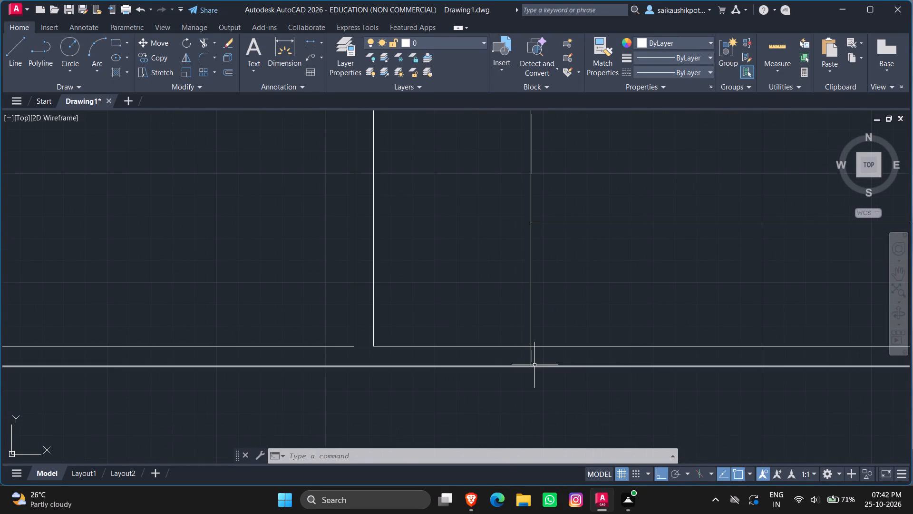
pyautogui.write('tr')
pyautogui.press('Return')
pyautogui.press('Return')
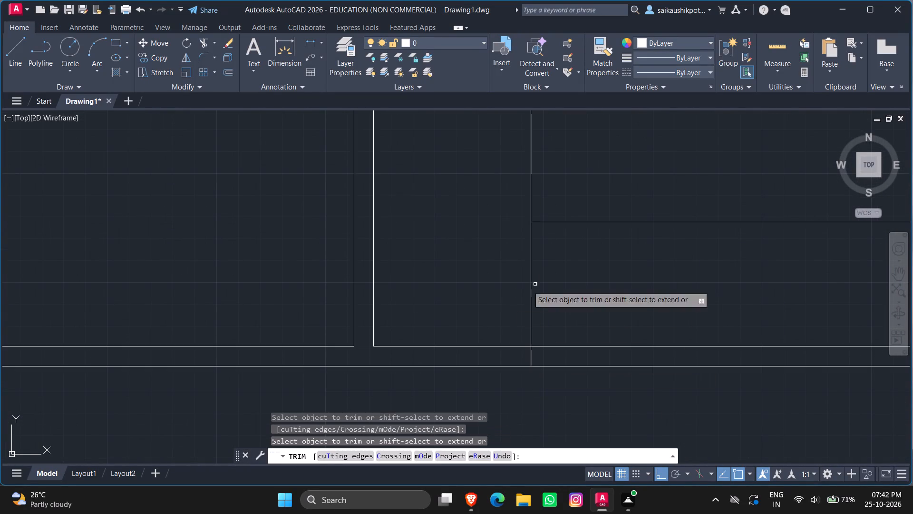
pyautogui.scroll(2, 524, 355)
pyautogui.moveTo(562, 360); pyautogui.dragTo(552, 362)
pyautogui.click(519, 363)
pyautogui.scroll(-3, 529, 369)
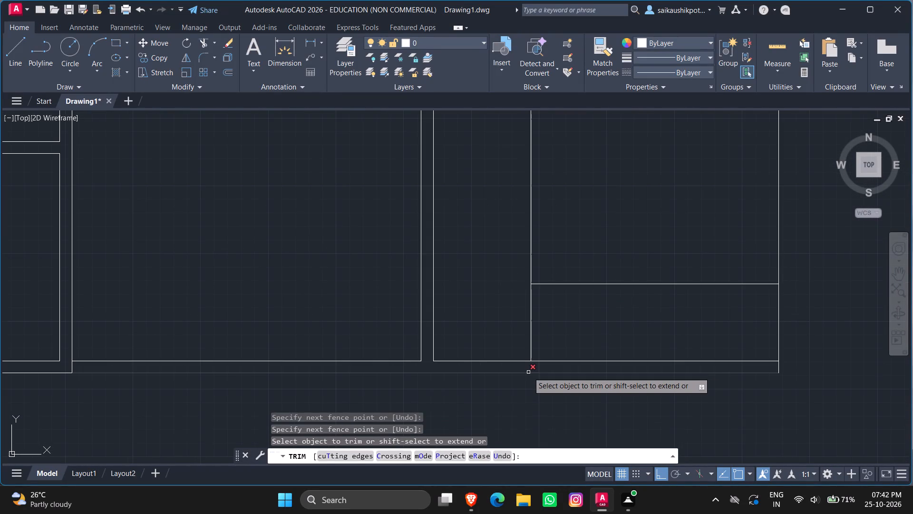
pyautogui.scroll(-2, 536, 407)
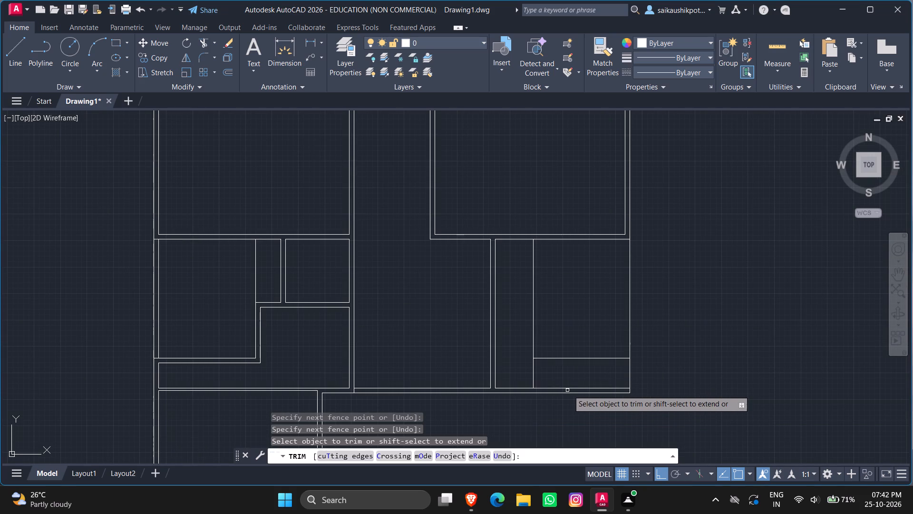
pyautogui.press('Escape')
pyautogui.press('Escape')
pyautogui.press('Escape')
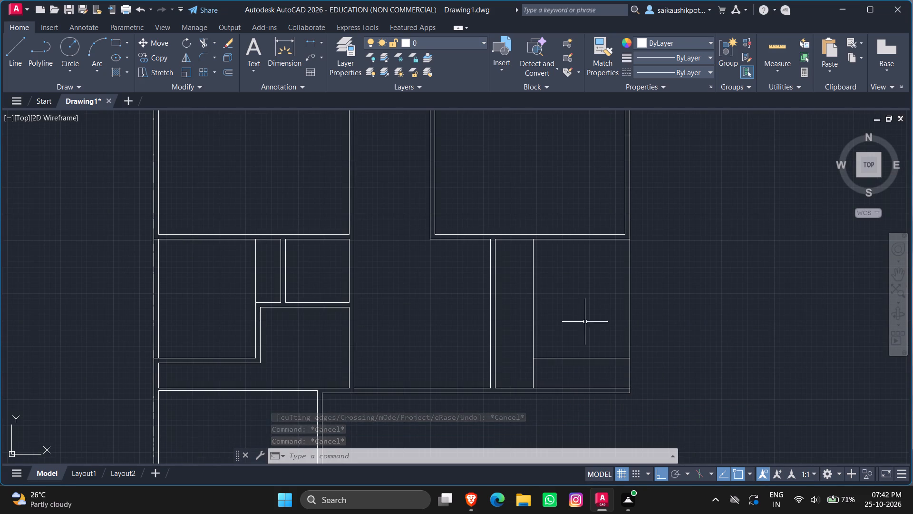
# Offset the second plan's lower-right room lines by 9": the horizontal line upward, the vertical line rightward and the outer right wall inward.
pyautogui.scroll(1, 558, 339)
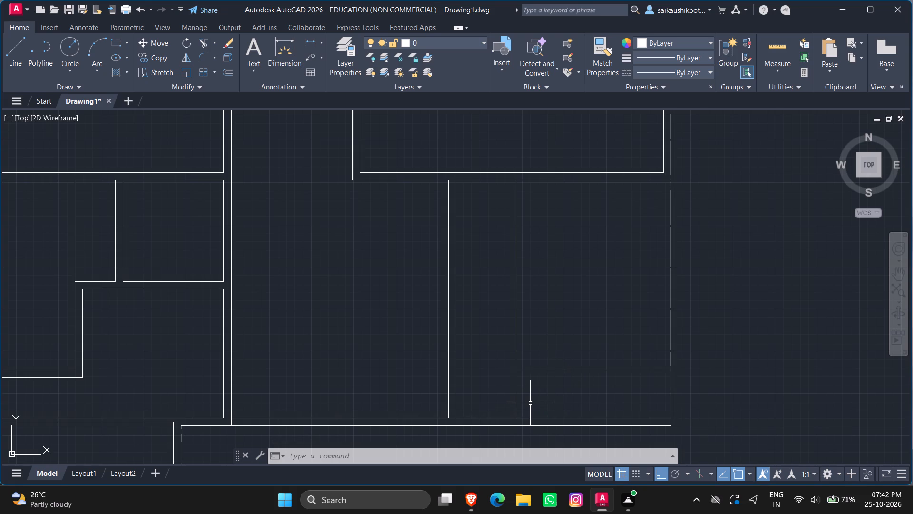
pyautogui.press('o')
pyautogui.press('Return')
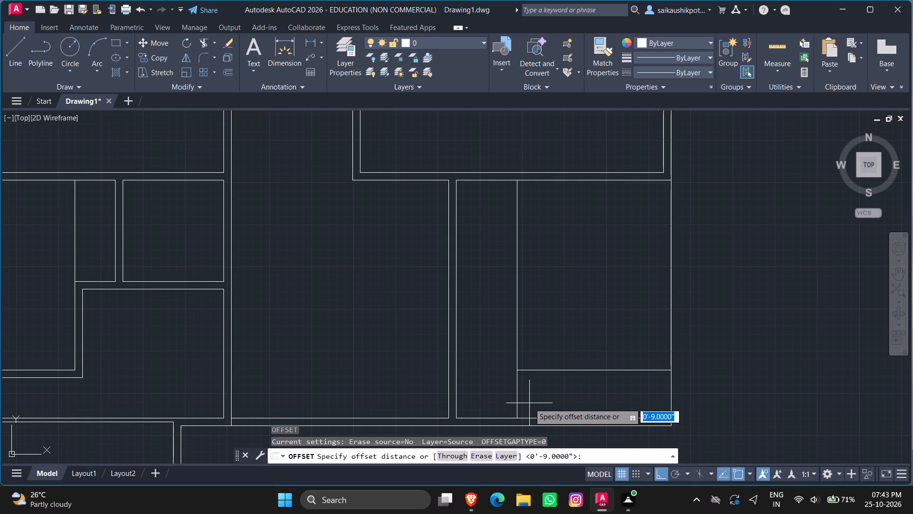
pyautogui.write('9"')
pyautogui.press('Return')
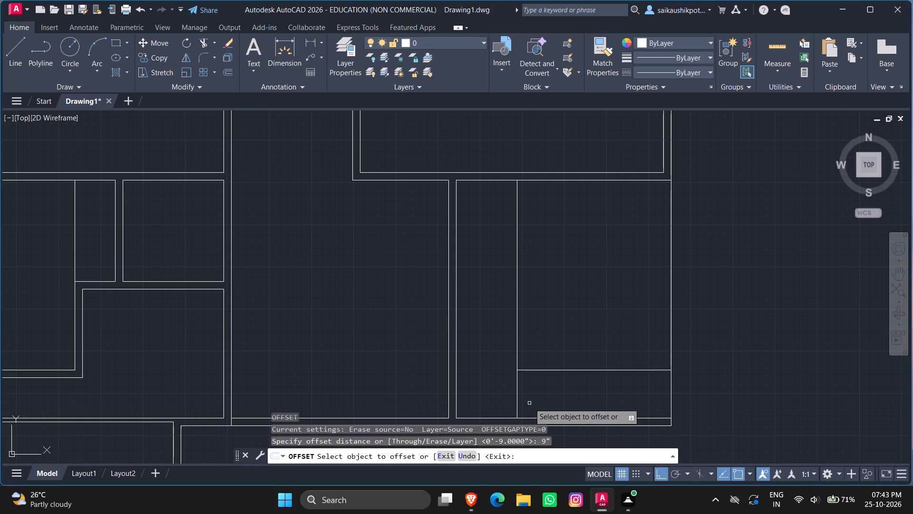
pyautogui.click(549, 370)
pyautogui.click(554, 357)
pyautogui.click(517, 321)
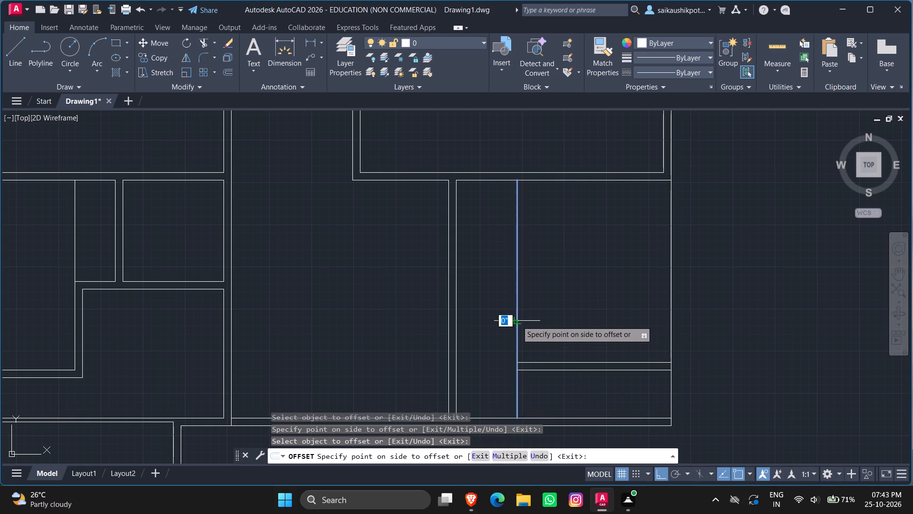
pyautogui.click(551, 324)
pyautogui.click(672, 279)
pyautogui.click(657, 282)
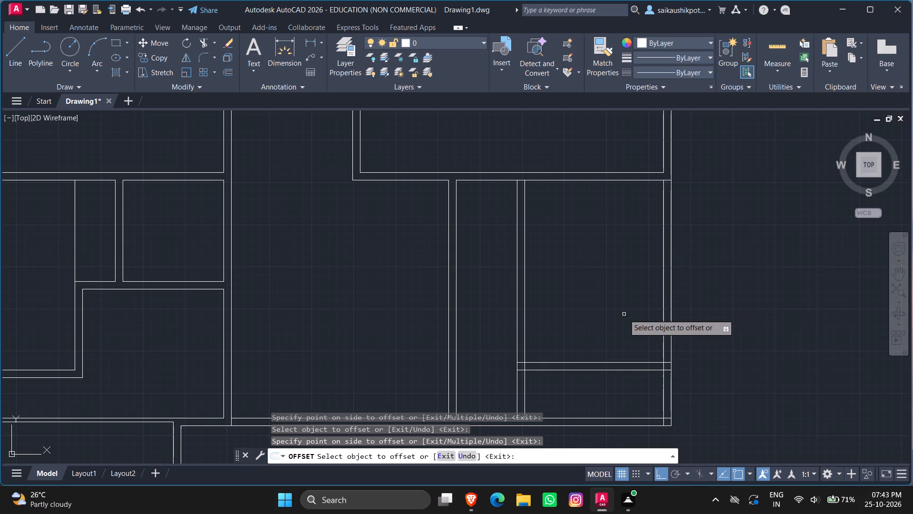
# Trim both vertical partition lines below the new 9" horizontal wall, plus the inner vertical's segment inside the lower-left junction.
pyautogui.write('tr')
pyautogui.press('Return')
pyautogui.press('Return')
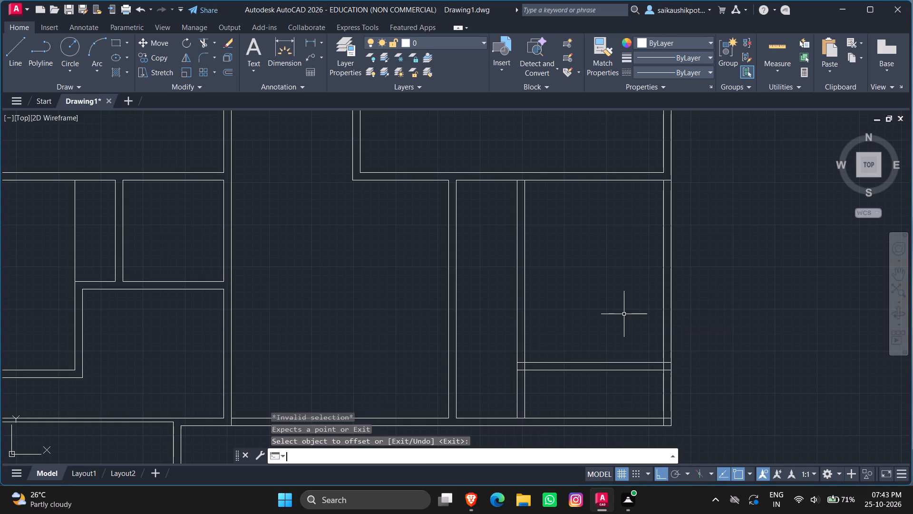
pyautogui.write('tr')
pyautogui.press('Return')
pyautogui.press('Return')
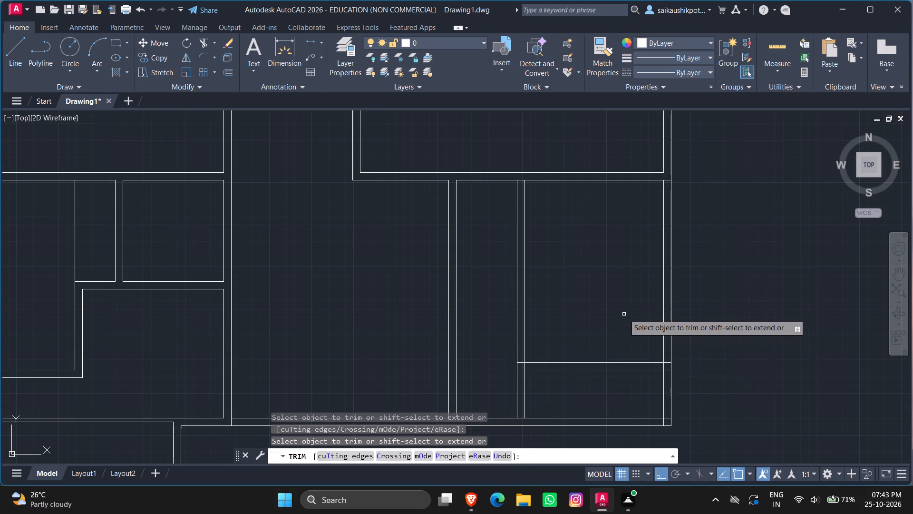
pyautogui.scroll(-2, 516, 342)
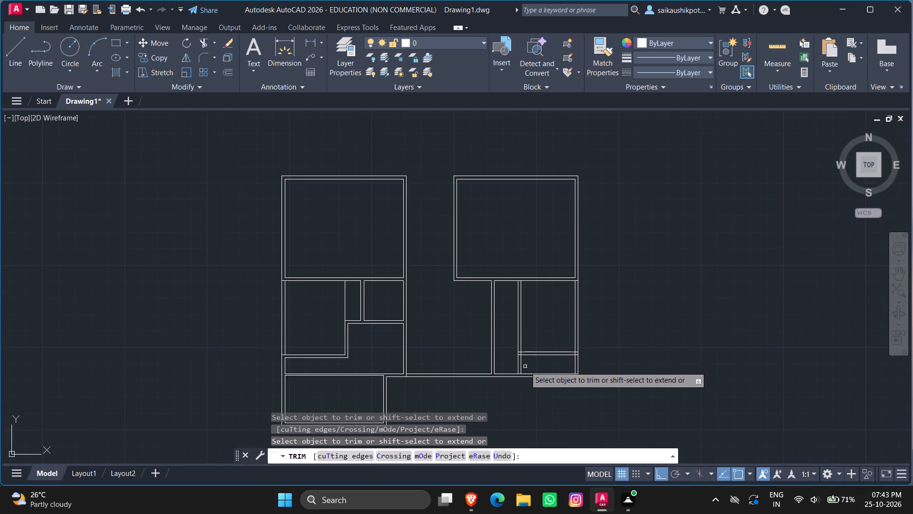
pyautogui.scroll(5, 525, 366)
pyautogui.moveTo(532, 344); pyautogui.dragTo(514, 346)
pyautogui.click(375, 339)
pyautogui.click(596, 355)
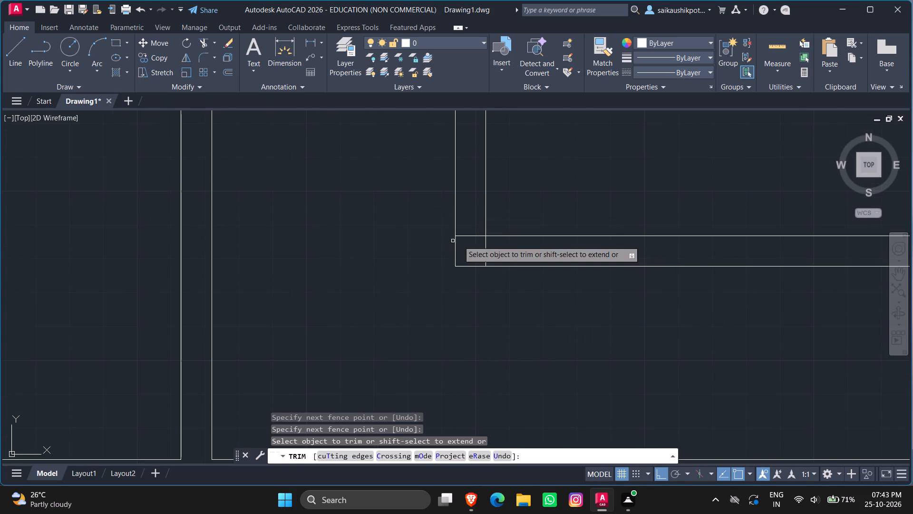
pyautogui.moveTo(495, 248); pyautogui.dragTo(476, 252)
pyautogui.tripleClick(476, 252)
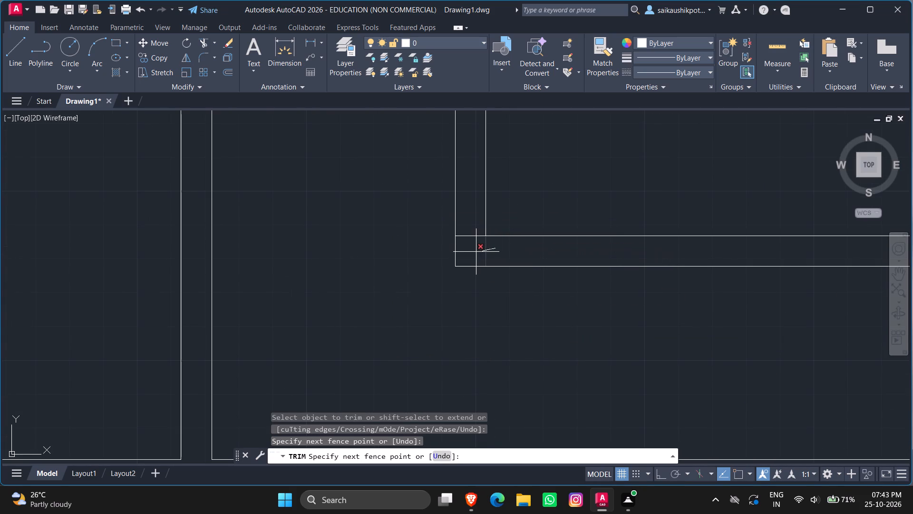
# Trim the crossing inner wall line segments at the second plan's bottom-right outer corner.
pyautogui.scroll(-3, 408, 266)
pyautogui.scroll(3, 567, 274)
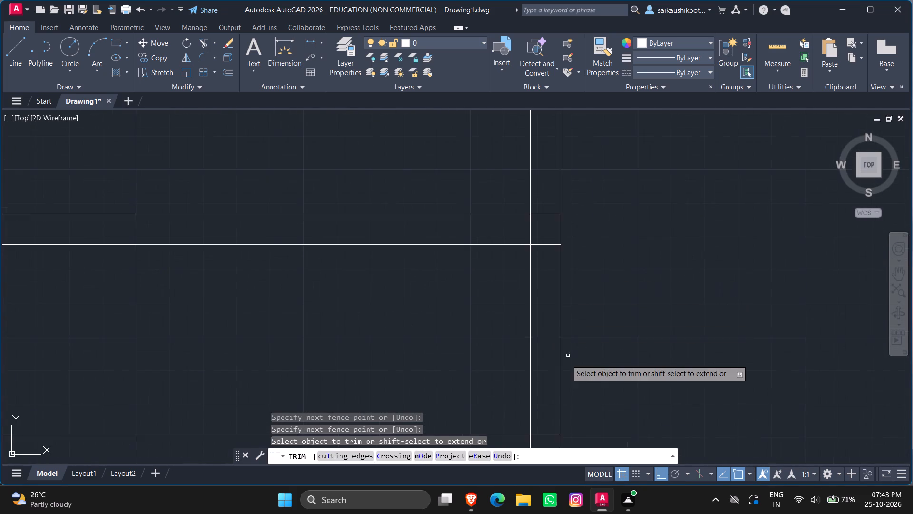
pyautogui.scroll(-2, 564, 368)
pyautogui.scroll(4, 548, 417)
pyautogui.moveTo(578, 316); pyautogui.dragTo(510, 319)
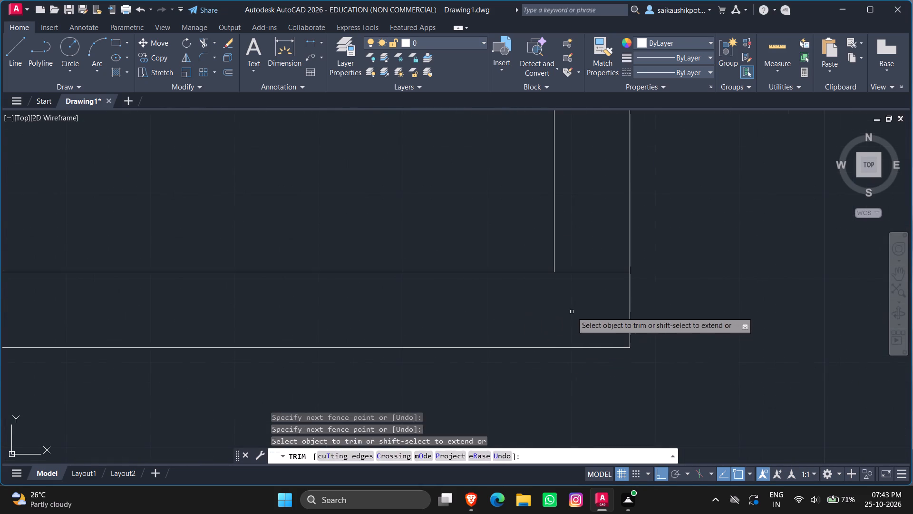
pyautogui.moveTo(572, 312); pyautogui.dragTo(589, 236)
pyautogui.scroll(-5, 569, 316)
pyautogui.scroll(2, 553, 275)
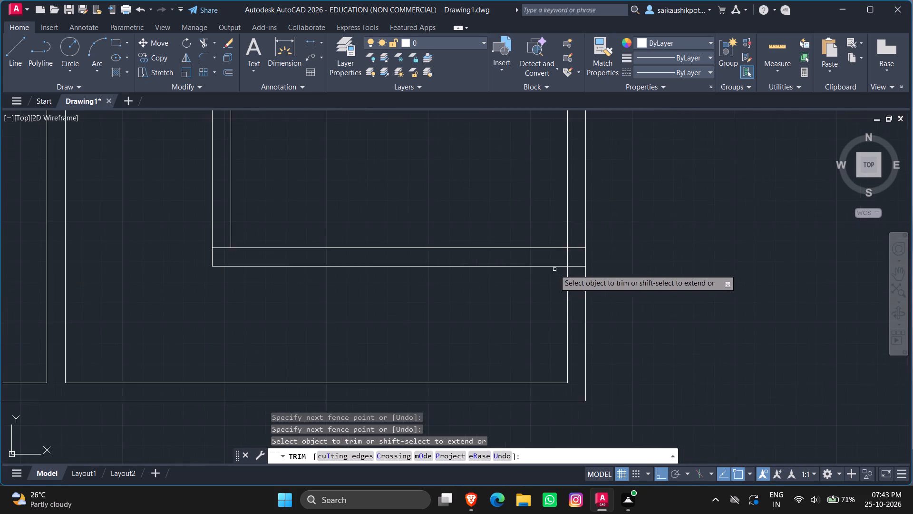
# Trim the inner right wall line and the lower horizontal line where the 9" horizontal wall meets the second plan's right wall.
pyautogui.scroll(2, 554, 269)
pyautogui.moveTo(544, 252); pyautogui.dragTo(579, 305)
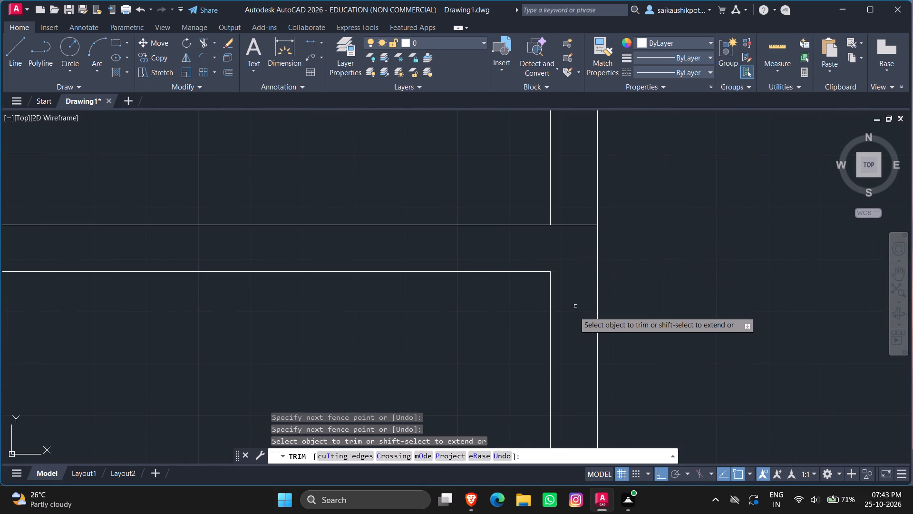
pyautogui.scroll(-6, 574, 313)
pyautogui.scroll(3, 571, 326)
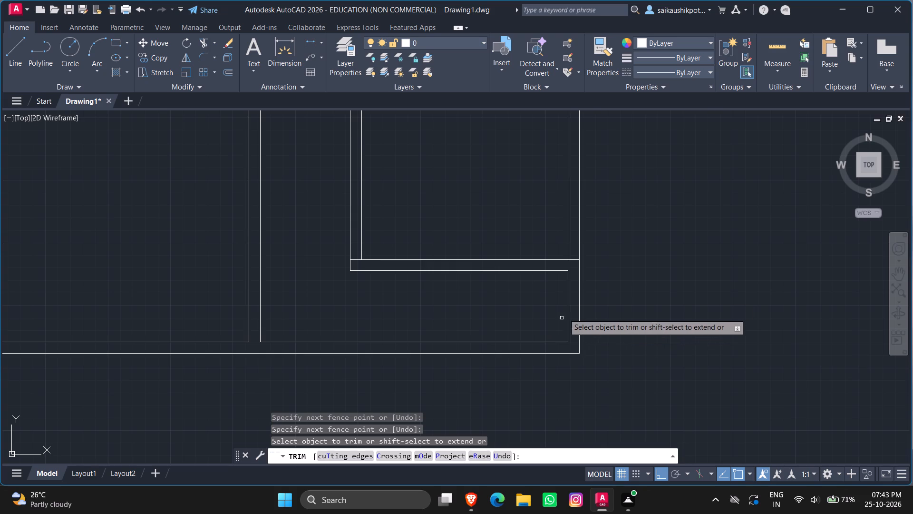
pyautogui.scroll(-2, 573, 326)
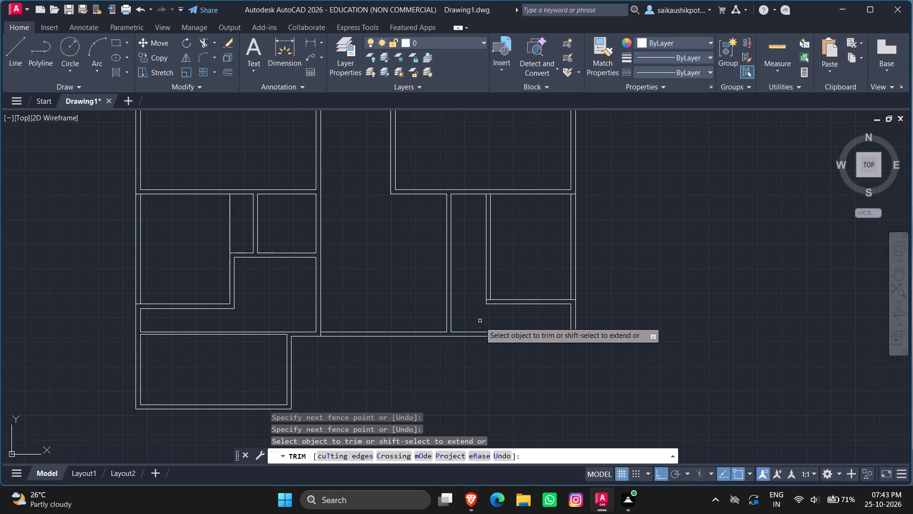
pyautogui.scroll(-2, 534, 287)
pyautogui.scroll(2, 524, 317)
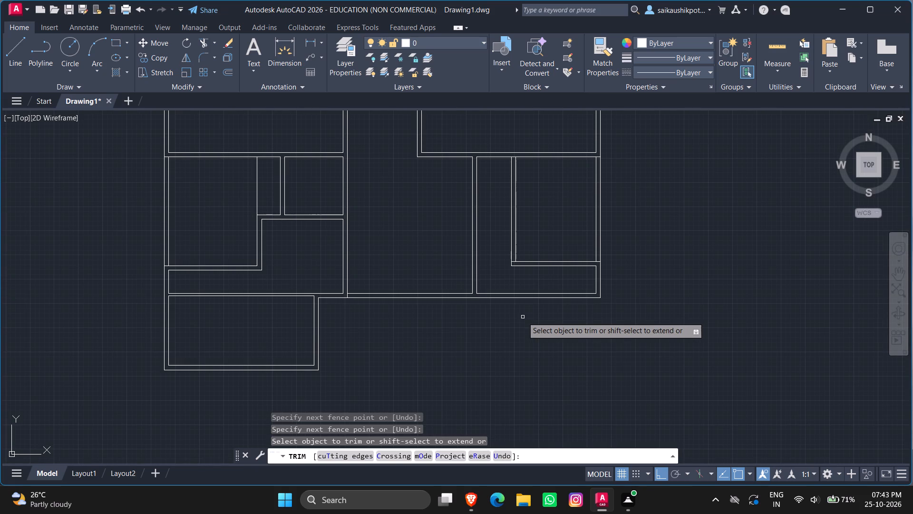
pyautogui.scroll(-3, 524, 308)
pyautogui.scroll(2, 525, 315)
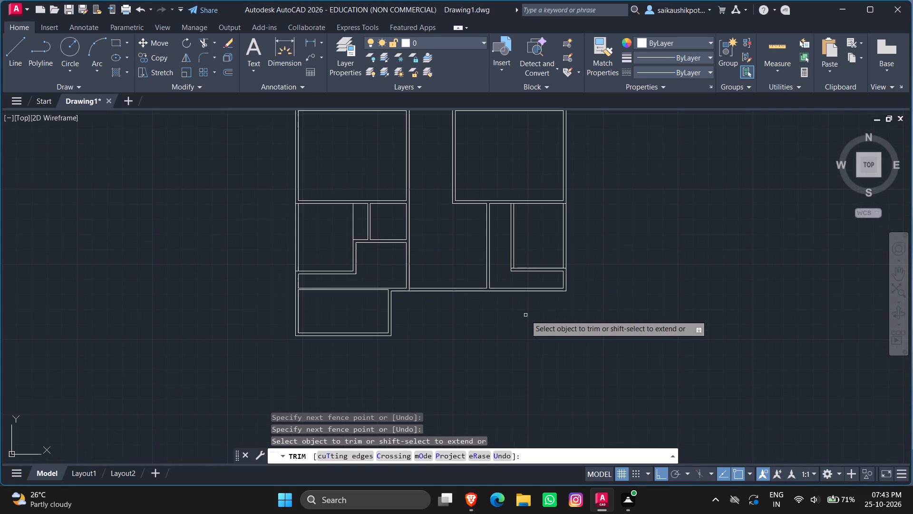
pyautogui.press('Escape')
pyautogui.press('Escape')
pyautogui.press('Escape')
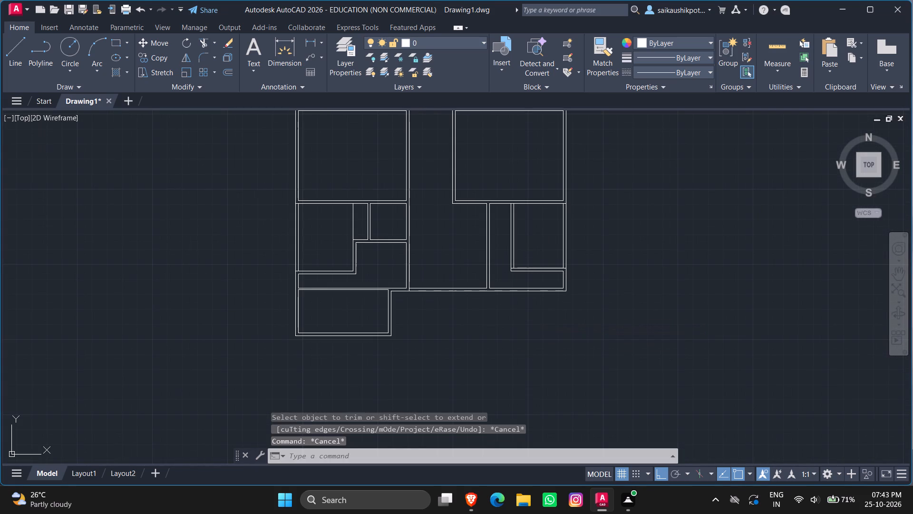
# Draw a horizontal line about 56' long rightward from the original plan's bottom room's lower-right outer corner.
pyautogui.scroll(2, 430, 348)
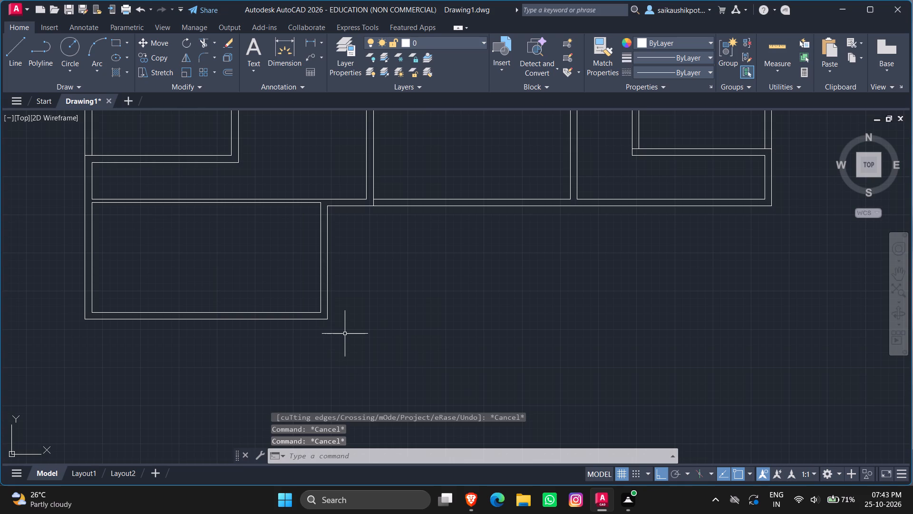
pyautogui.press('l')
pyautogui.press('Return')
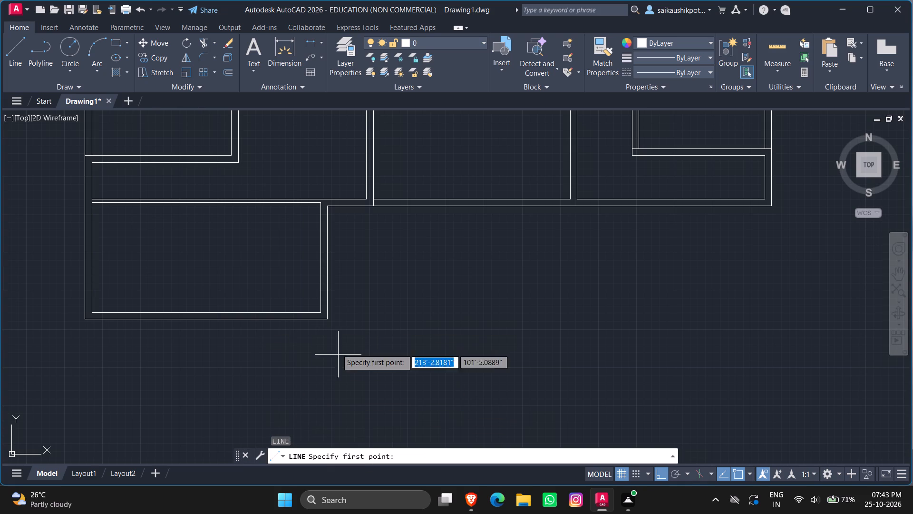
pyautogui.click(327, 317)
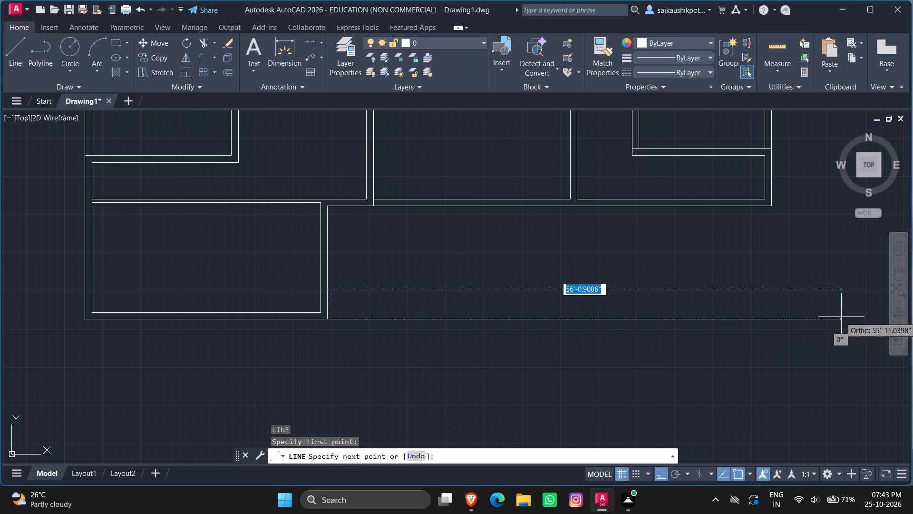
pyautogui.doubleClick(841, 317)
pyautogui.press('Escape')
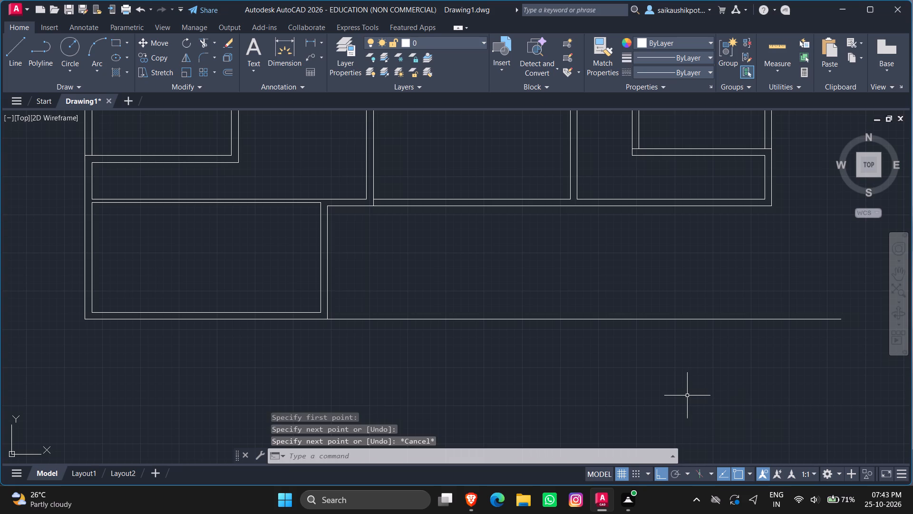
# Draw a vertical line from the second plan's bottom-right outer corner down past the new horizontal line.
pyautogui.press('space')
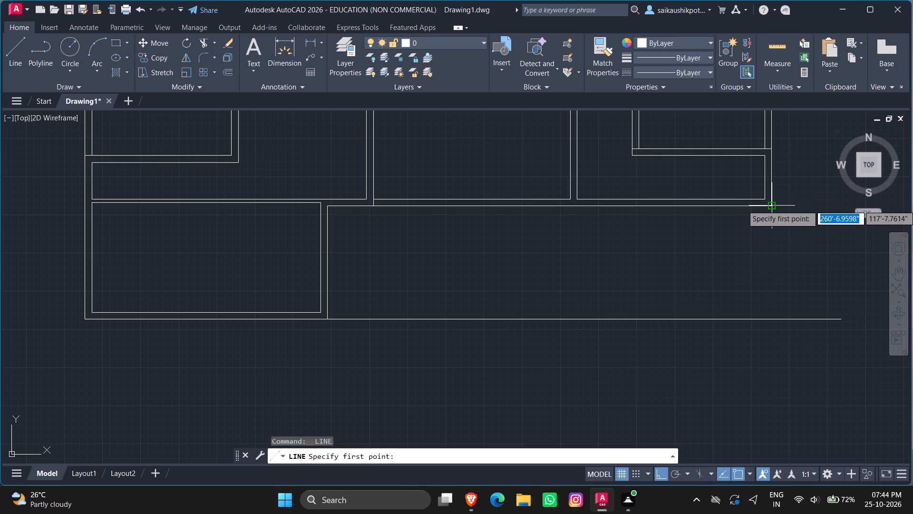
pyautogui.click(771, 205)
pyautogui.click(771, 357)
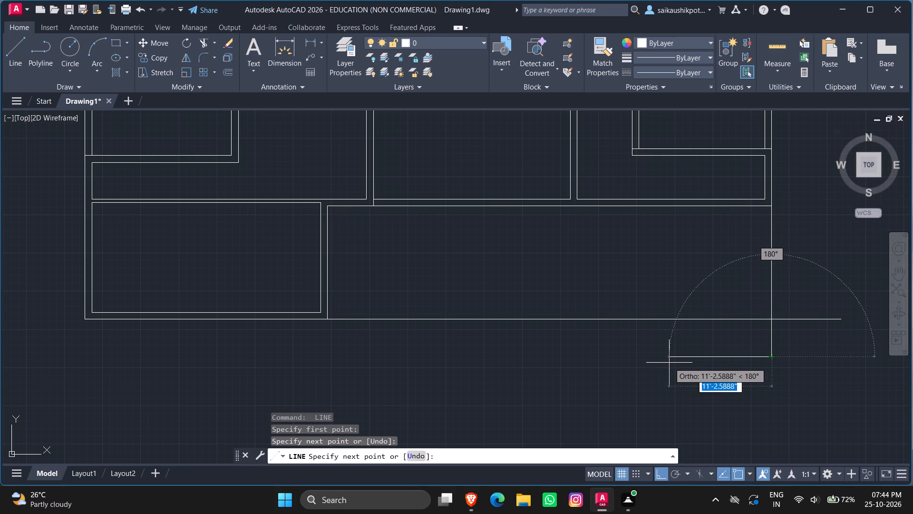
pyautogui.press('Escape')
# Trim the overhanging ends of the new horizontal and vertical lines so they meet at a corner.
pyautogui.write('tr')
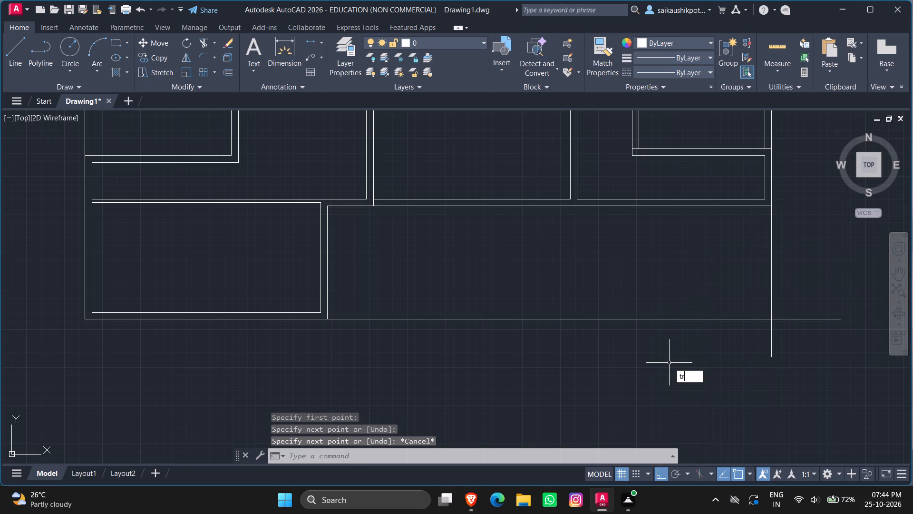
pyautogui.press('Return')
pyautogui.press('Return')
pyautogui.moveTo(816, 305); pyautogui.dragTo(804, 318)
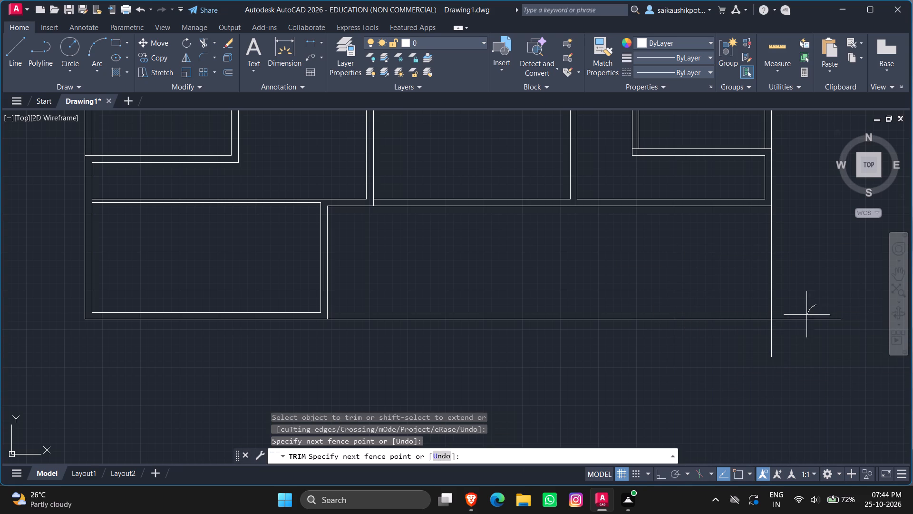
pyautogui.moveTo(804, 318); pyautogui.dragTo(751, 348)
pyautogui.press('Escape')
pyautogui.press('Escape')
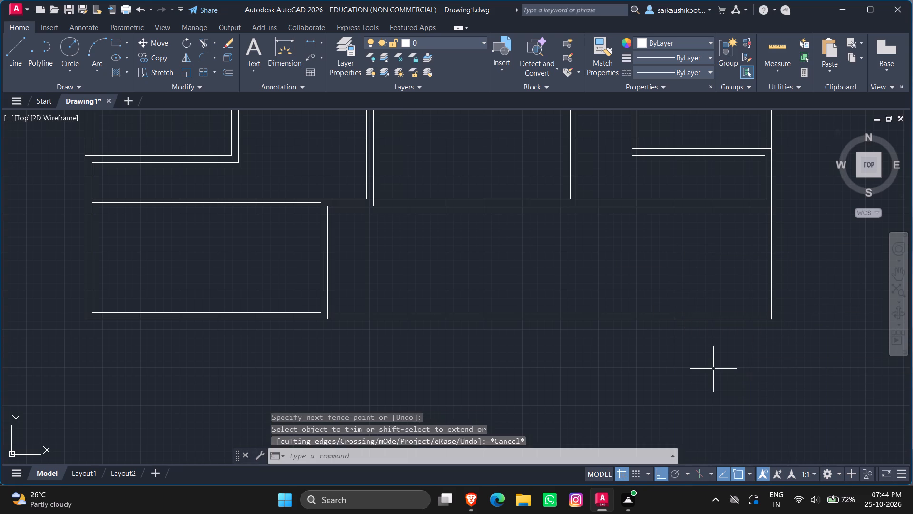
pyautogui.press('Escape')
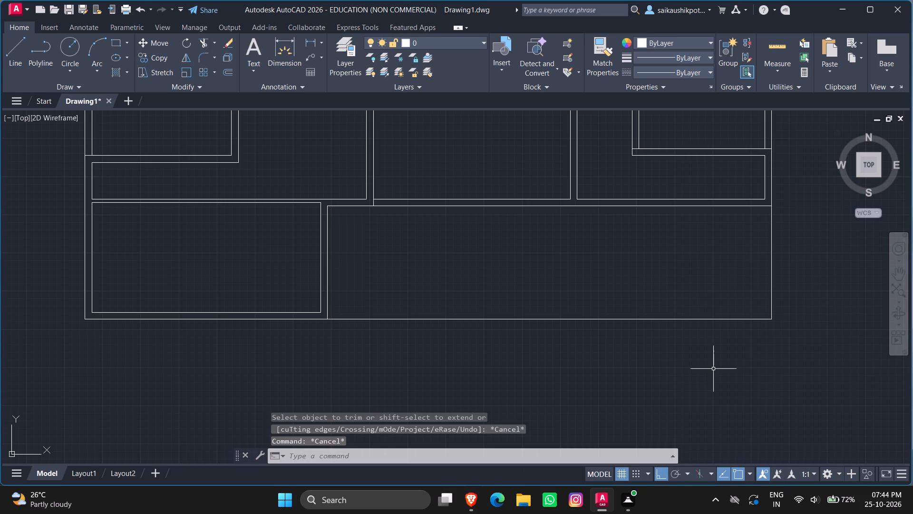
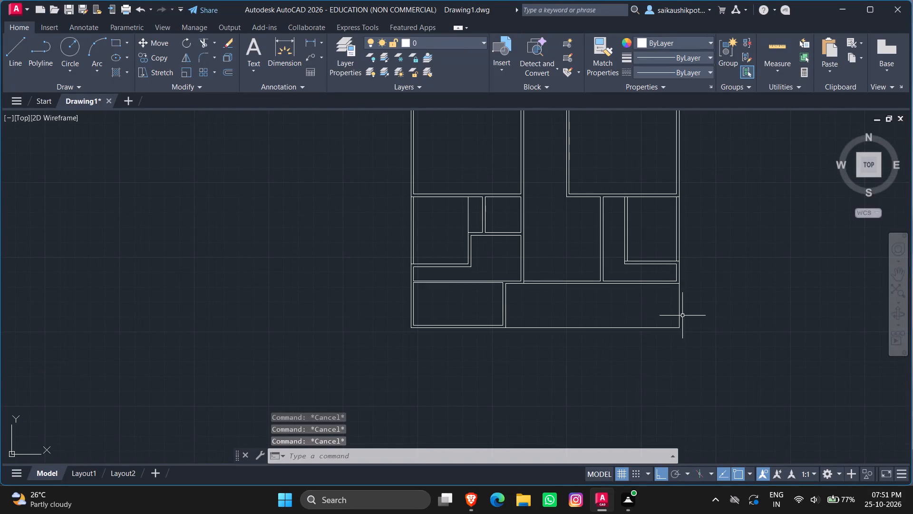
# Draw a vertical line from the horizontal wall's lower face, aligned with the left face of the second plan's inner wall, down to the bottom outer line.
pyautogui.scroll(1, 658, 304)
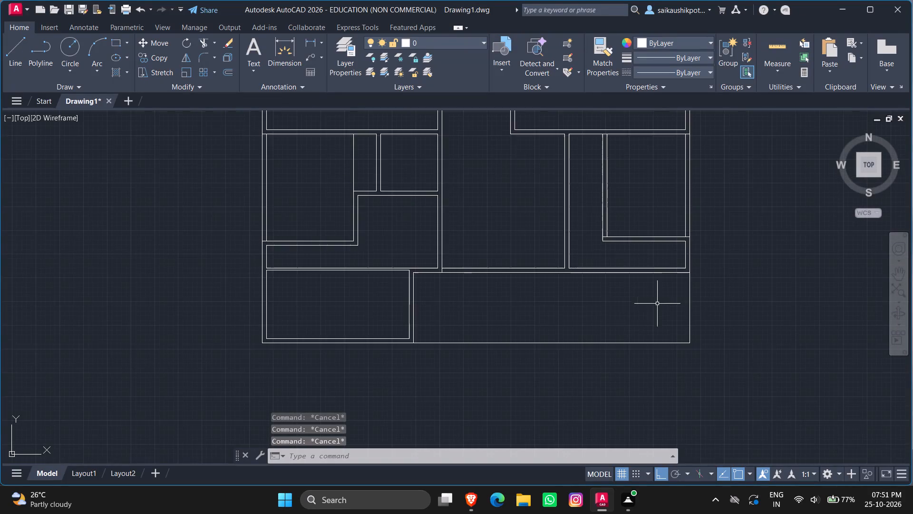
pyautogui.scroll(1, 582, 302)
pyautogui.press('l')
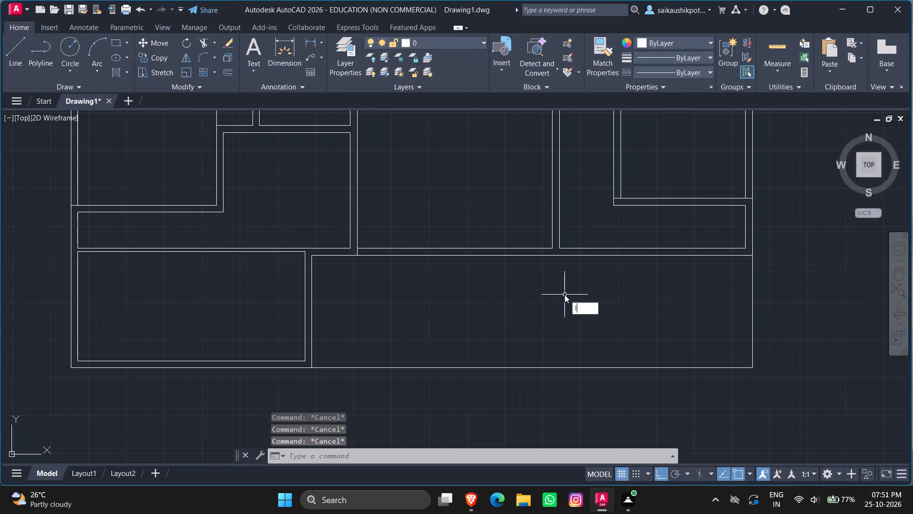
pyautogui.press('Return')
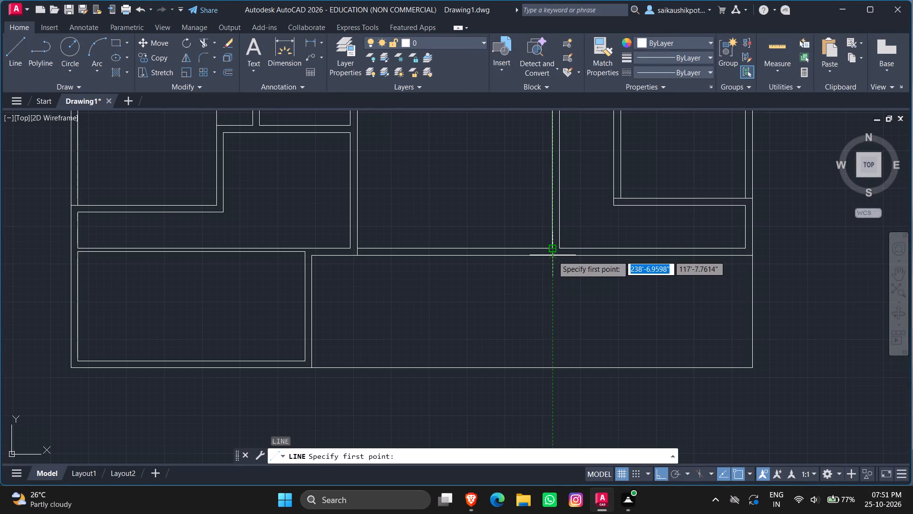
pyautogui.scroll(4, 550, 261)
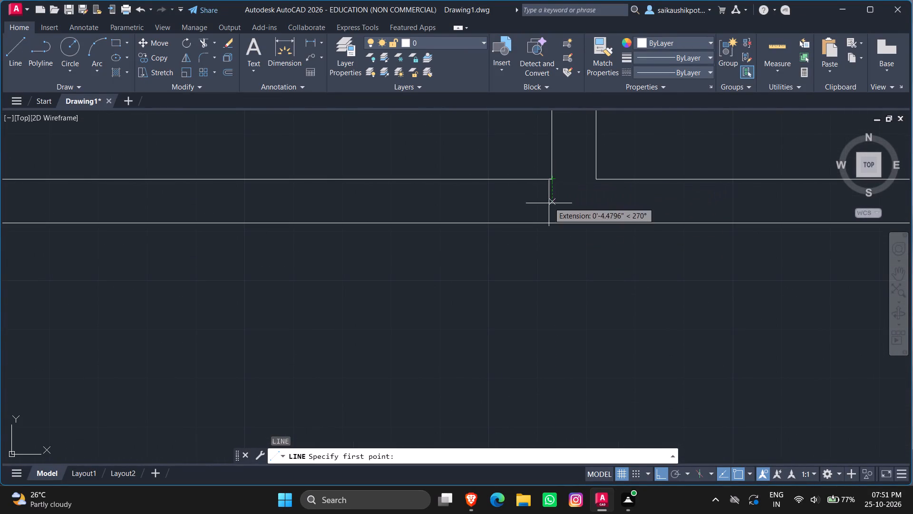
pyautogui.click(552, 226)
pyautogui.scroll(-3, 544, 297)
pyautogui.scroll(1, 535, 362)
pyautogui.scroll(-1, 554, 253)
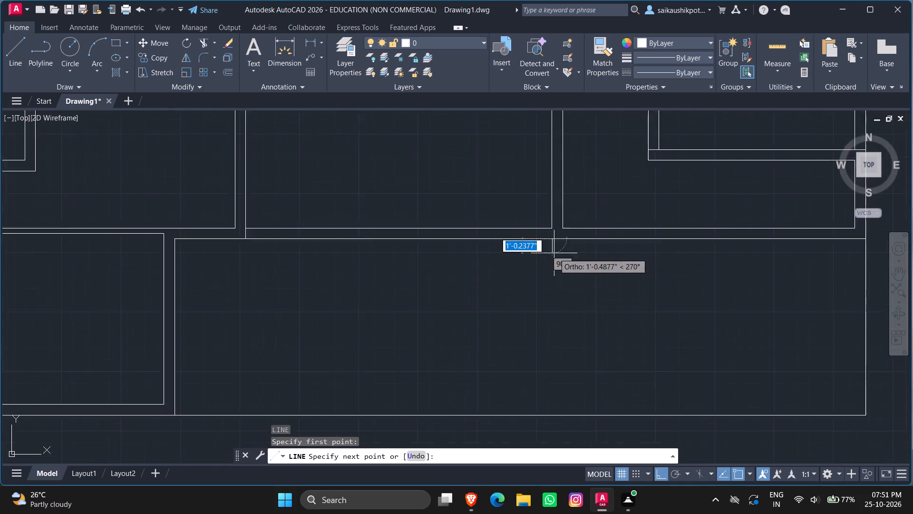
pyautogui.scroll(-3, 554, 253)
pyautogui.scroll(2, 552, 308)
pyautogui.click(544, 293)
pyautogui.press('Escape')
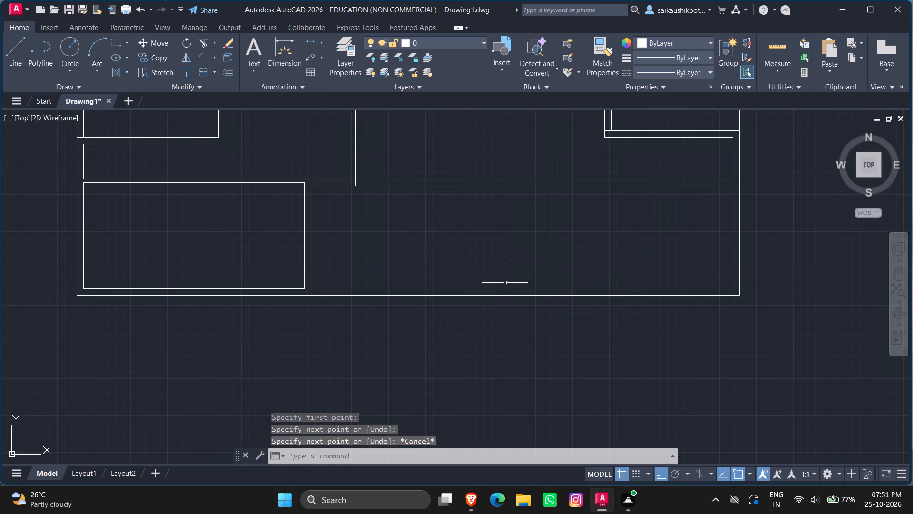
pyautogui.press('Escape')
# Offset the new vertical line 9" to the right and the bottom outer line 9" upward.
pyautogui.press('o')
pyautogui.press('Return')
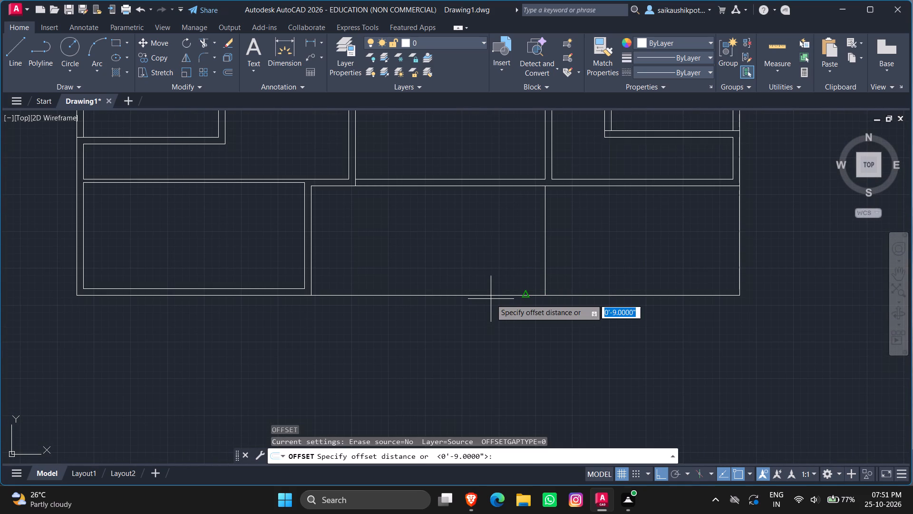
pyautogui.write('9"')
pyautogui.press('Return')
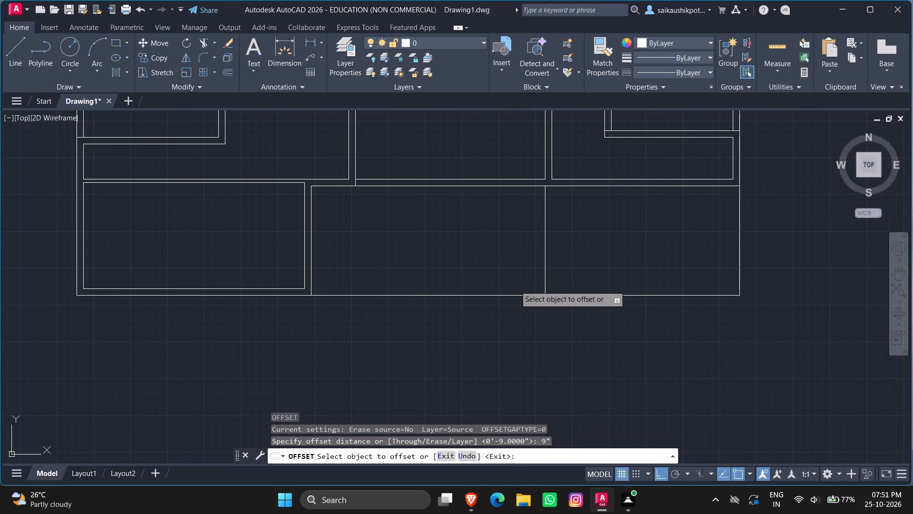
pyautogui.click(544, 274)
pyautogui.click(563, 268)
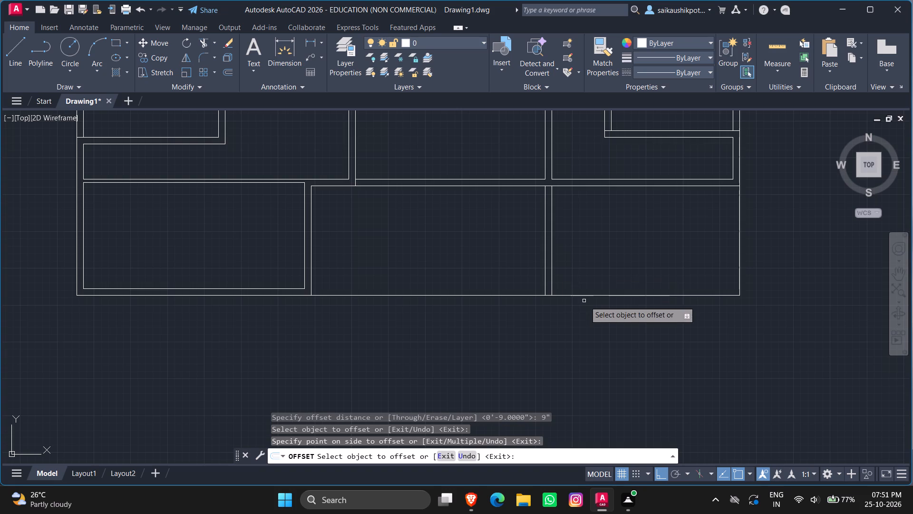
pyautogui.click(585, 295)
pyautogui.click(590, 265)
pyautogui.press('Escape')
pyautogui.press('Escape')
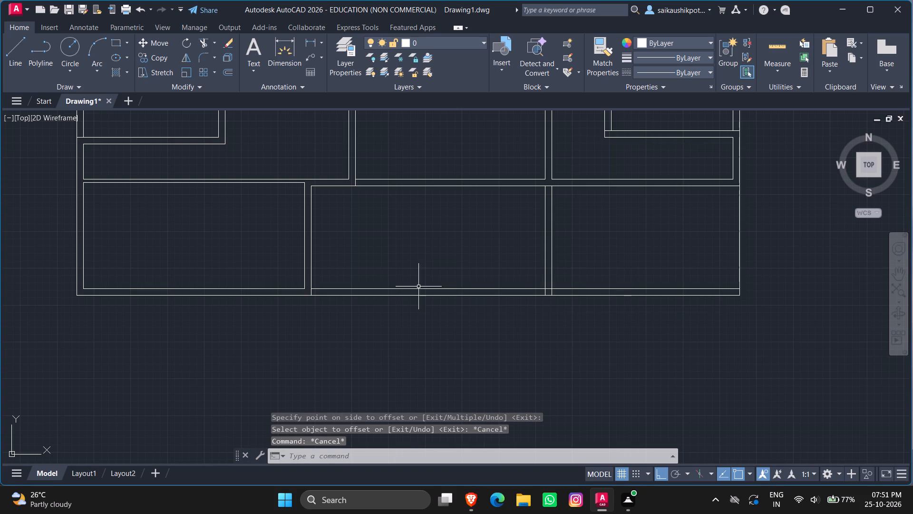
# Trim the inner bottom line between the new wall's two faces and the right face's end below that line.
pyautogui.write('tr')
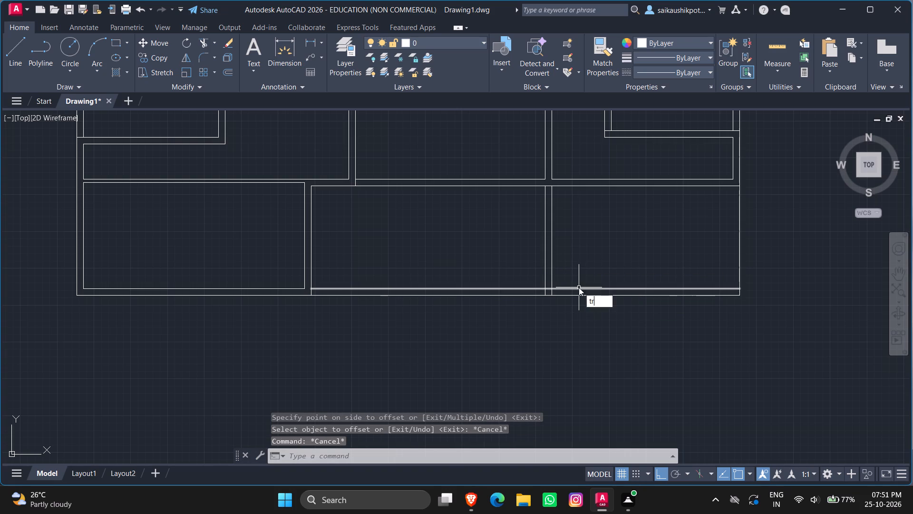
pyautogui.press('Return')
pyautogui.scroll(5, 544, 288)
pyautogui.moveTo(554, 300); pyautogui.dragTo(557, 294)
pyautogui.click(557, 268)
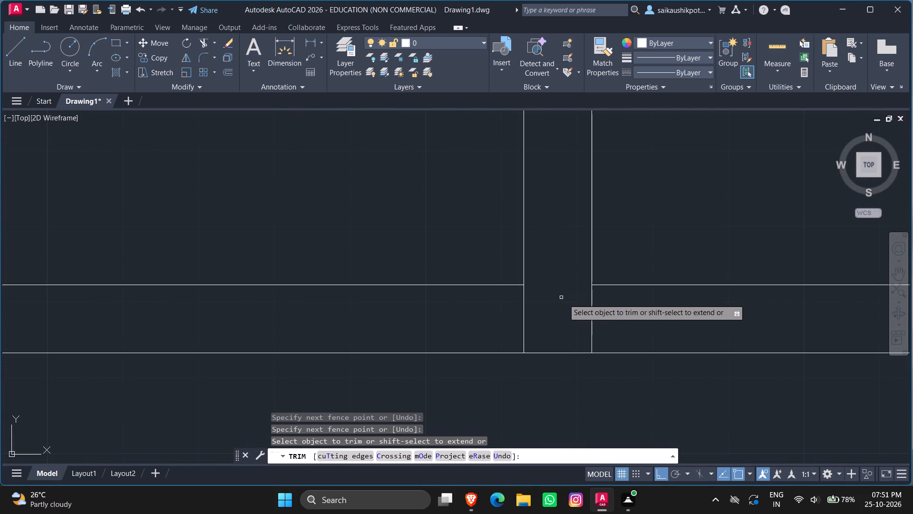
pyautogui.moveTo(588, 314); pyautogui.dragTo(595, 314)
pyautogui.click(615, 319)
pyautogui.scroll(-7, 577, 318)
pyautogui.scroll(2, 627, 335)
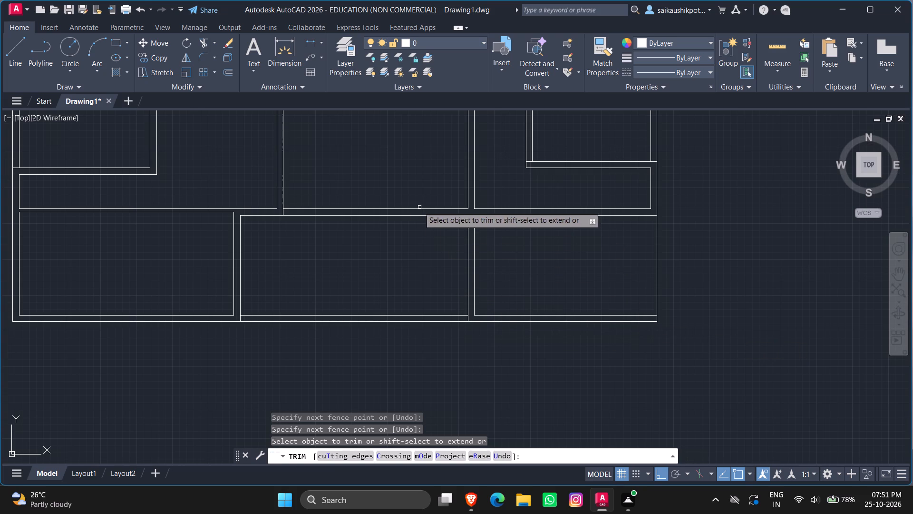
pyautogui.press('Escape')
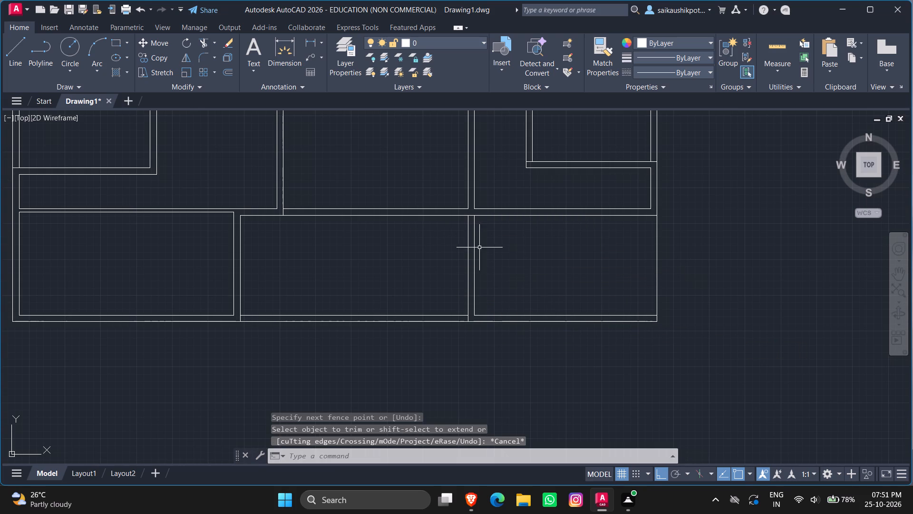
# Examine the new dividing wall's upper junction and the open right side of the lower area.
pyautogui.scroll(4, 471, 210)
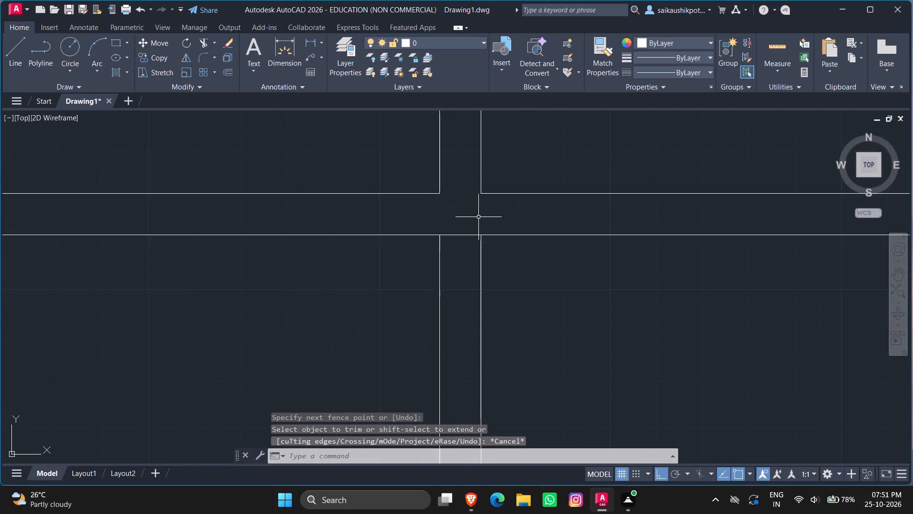
pyautogui.scroll(2, 458, 232)
pyautogui.scroll(-4, 452, 244)
pyautogui.scroll(4, 454, 245)
pyautogui.scroll(-3, 432, 237)
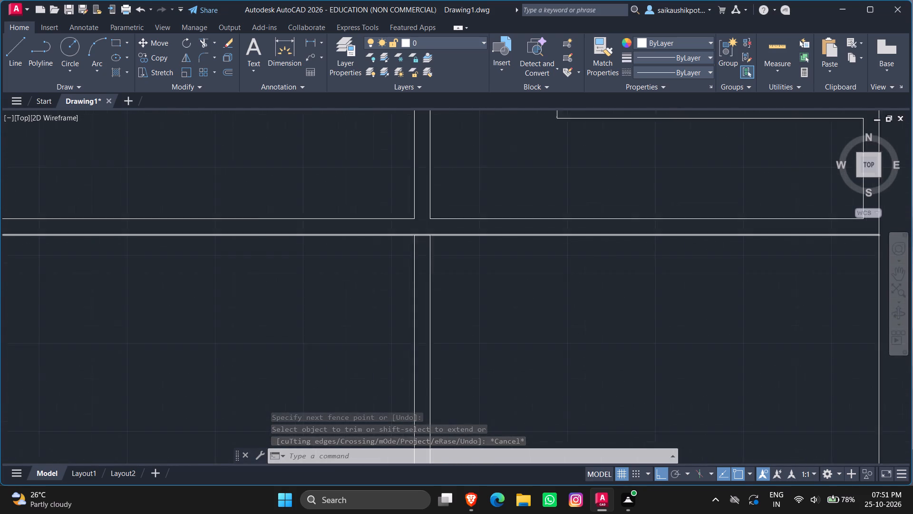
pyautogui.scroll(-4, 417, 236)
pyautogui.scroll(1, 502, 270)
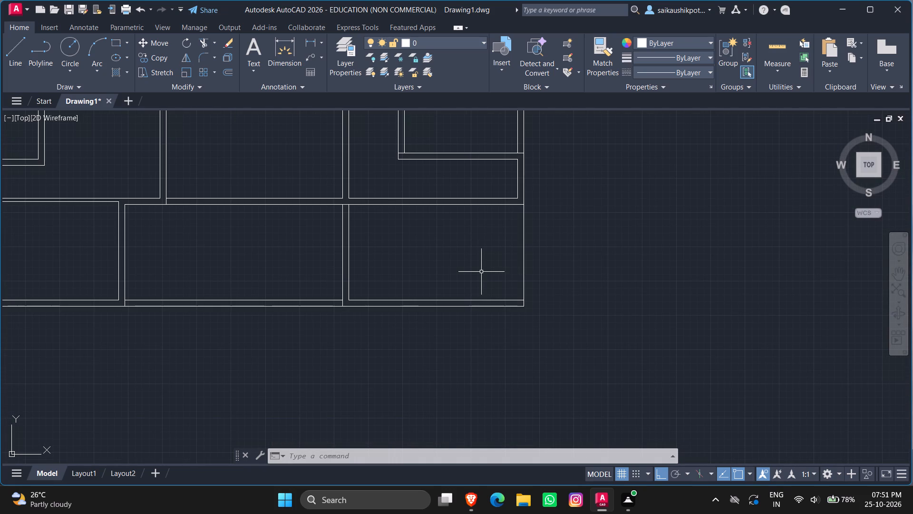
pyautogui.scroll(-2, 475, 281)
pyautogui.scroll(2, 471, 277)
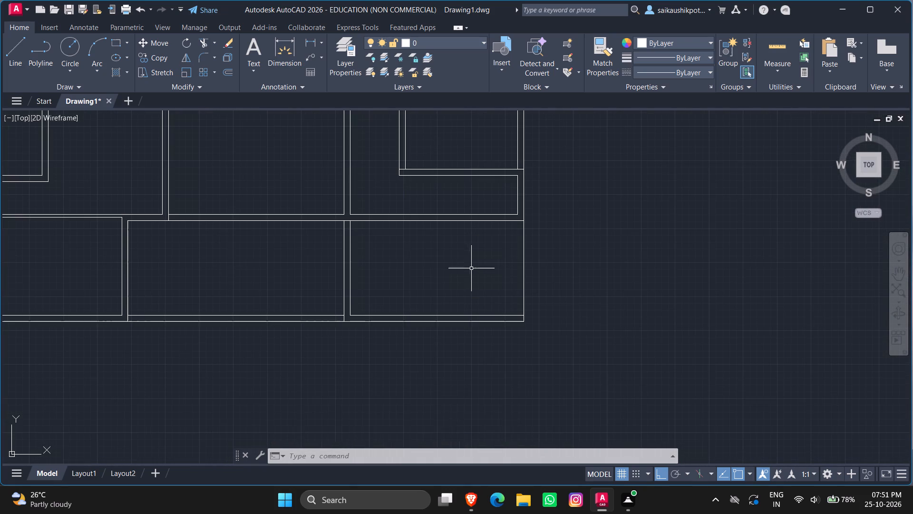
# Offset the lower area's right outer wall line 9" inward.
pyautogui.press('Escape')
pyautogui.press('Escape')
pyautogui.press('Escape')
pyautogui.press('Escape')
pyautogui.press('Escape')
pyautogui.press('o')
pyautogui.press('Return')
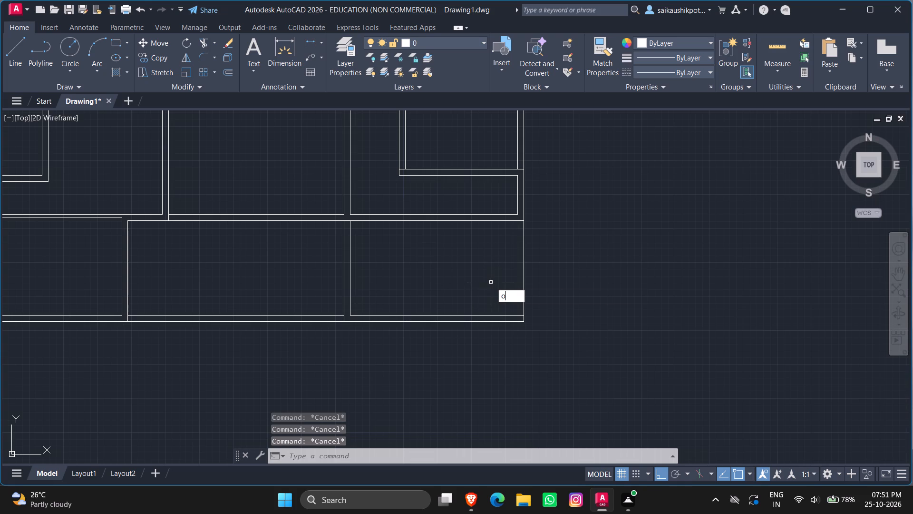
pyautogui.write('9"')
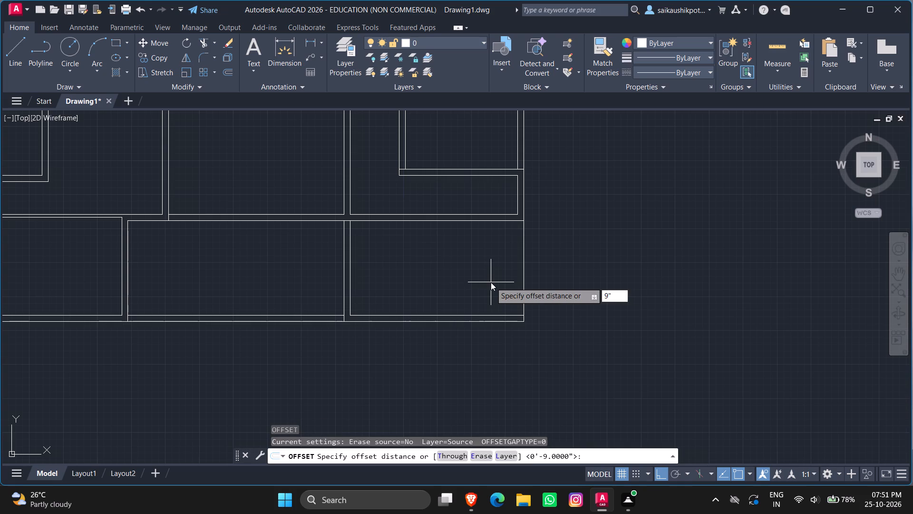
pyautogui.press('Return')
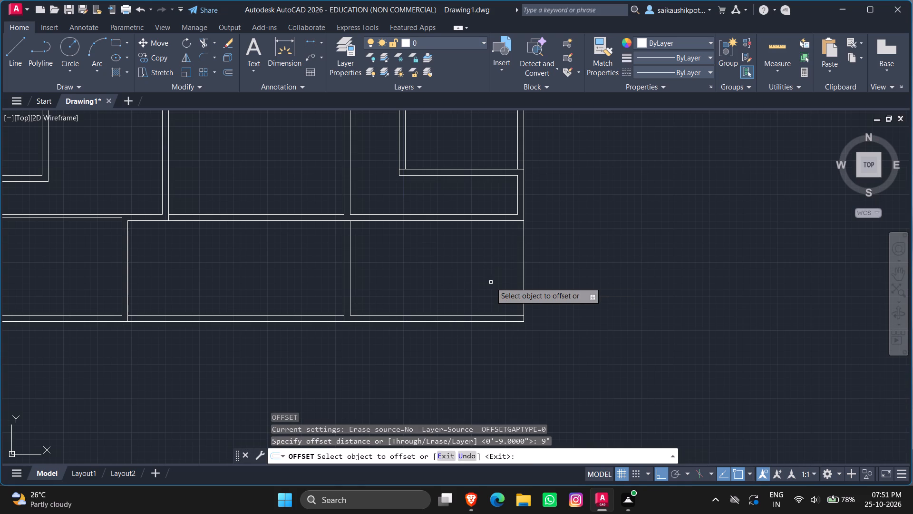
pyautogui.click(525, 261)
pyautogui.click(510, 263)
pyautogui.press('Escape')
pyautogui.press('Escape')
pyautogui.press('Escape')
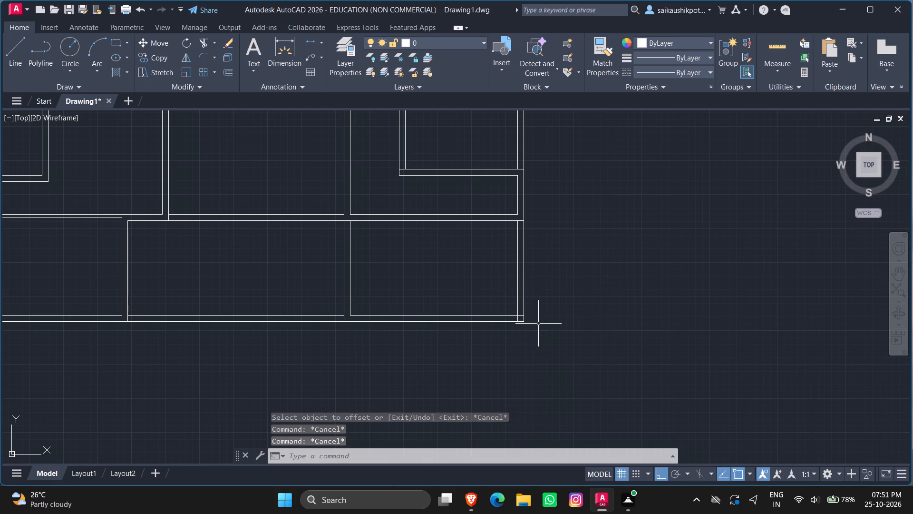
# Trim the overlapping inner lines at the lower-right room's bottom-right corner and the horizontal line crossing the right wall at its top.
pyautogui.write('tr')
pyautogui.press('Return')
pyautogui.press('Return')
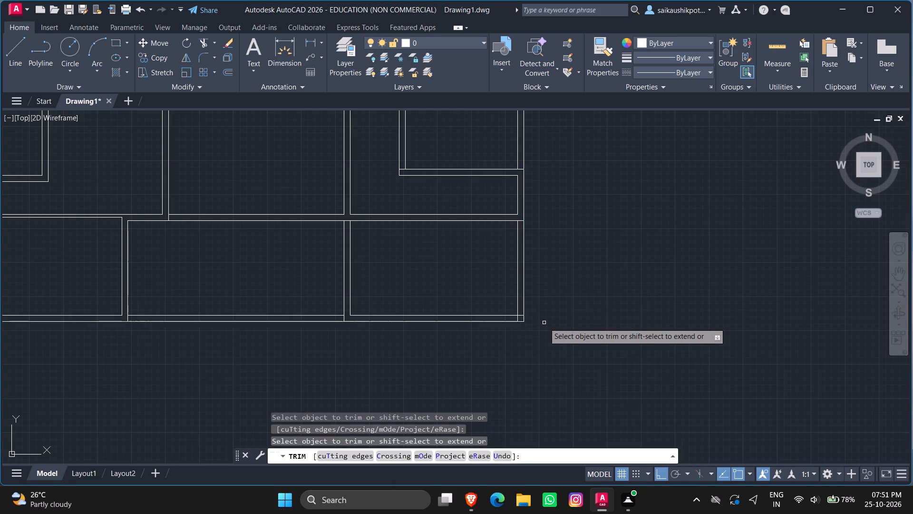
pyautogui.scroll(5, 521, 328)
pyautogui.moveTo(503, 257); pyautogui.dragTo(425, 259)
pyautogui.moveTo(492, 248); pyautogui.dragTo(490, 178)
pyautogui.scroll(-5, 482, 243)
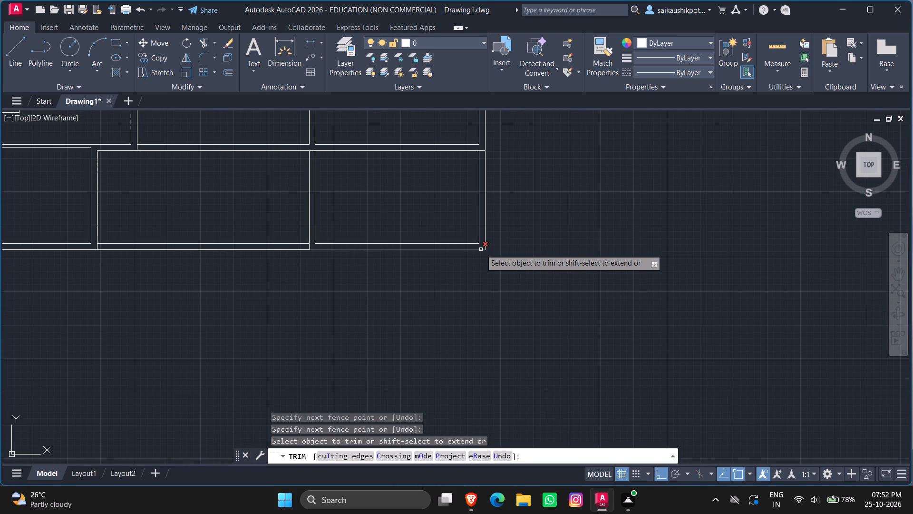
pyautogui.scroll(-1, 480, 264)
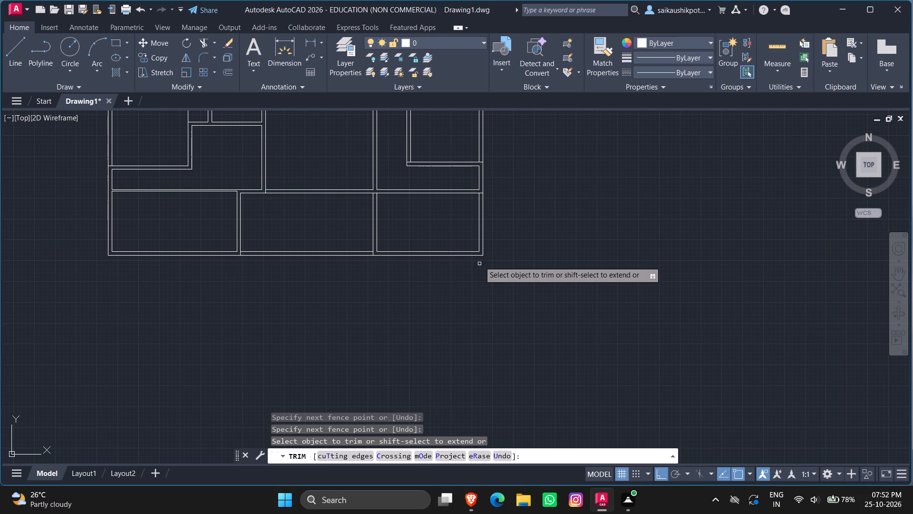
pyautogui.scroll(4, 484, 197)
pyautogui.moveTo(446, 170); pyautogui.dragTo(448, 187)
pyautogui.press('Escape')
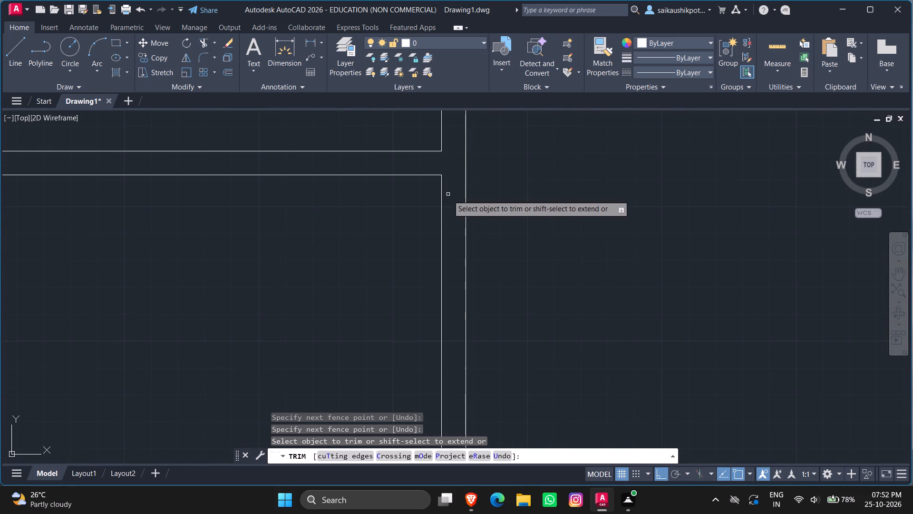
pyautogui.press('Escape')
pyautogui.scroll(-3, 505, 264)
pyautogui.press('Escape')
pyautogui.press('Escape')
pyautogui.press('Escape')
pyautogui.press('Escape')
pyautogui.press('Escape')
pyautogui.press('Escape')
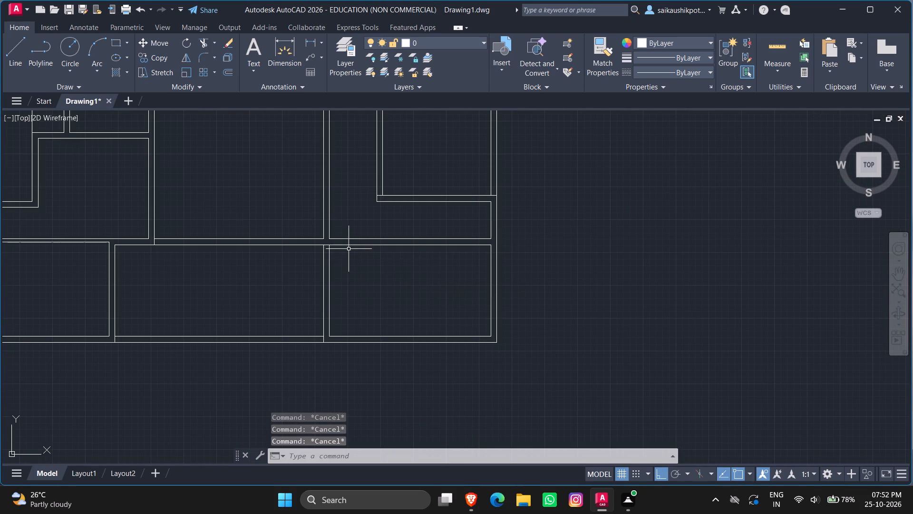
# Trim the horizontal line segment between the dividing wall's two faces at its upper junction.
pyautogui.scroll(4, 329, 237)
pyautogui.press('Escape')
pyautogui.press('Escape')
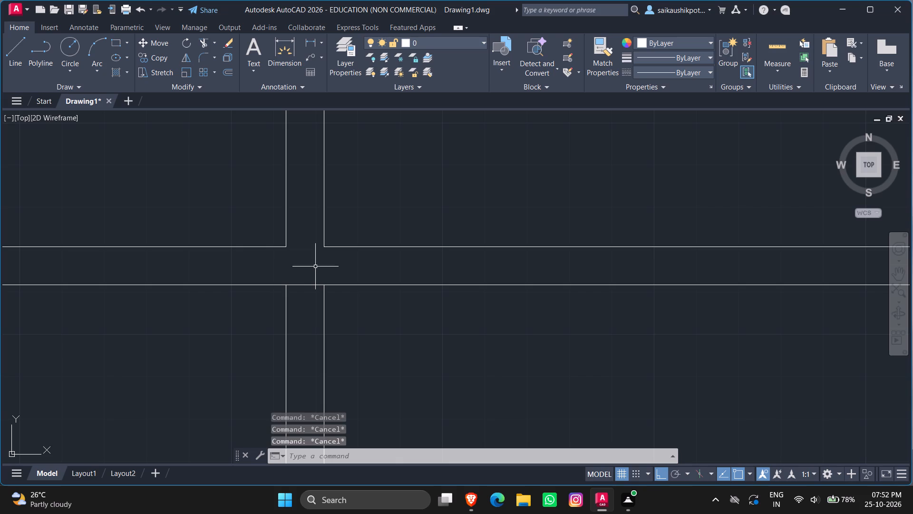
pyautogui.press('Escape')
pyautogui.press('t')
pyautogui.press('r')
pyautogui.press('Return')
pyautogui.press('Return')
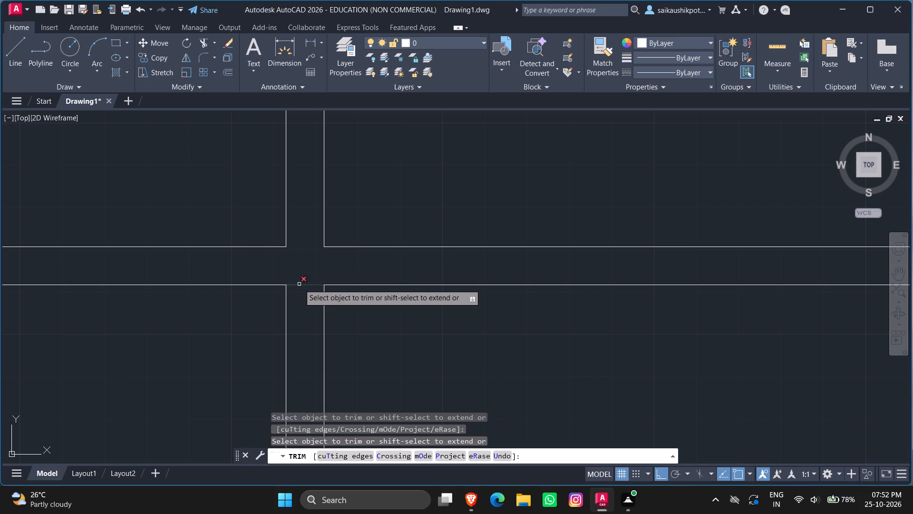
pyautogui.click(306, 272)
pyautogui.click(305, 312)
pyautogui.press('Escape')
pyautogui.press('Escape')
pyautogui.press('Escape')
pyautogui.press('Escape')
pyautogui.press('Escape')
pyautogui.press('Escape')
pyautogui.press('Escape')
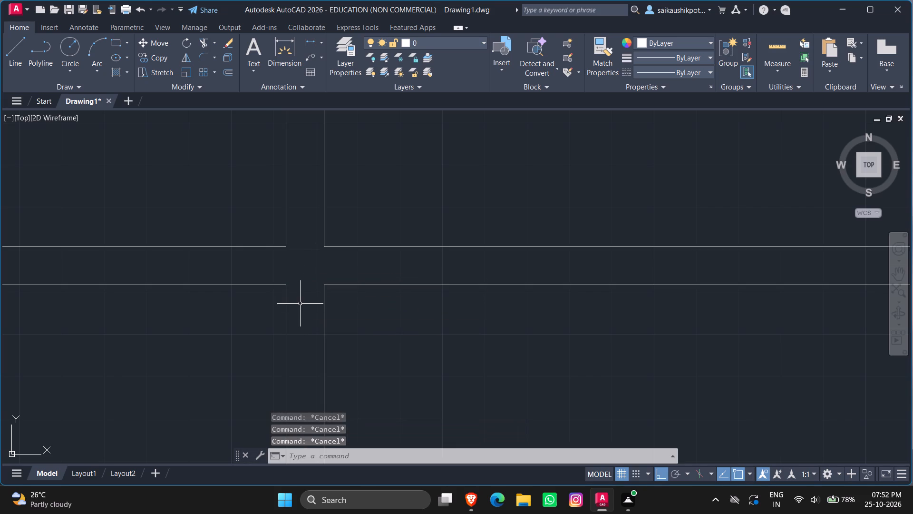
# Review the wall junctions of the bottom row of rooms and the overall plan layout.
pyautogui.scroll(-4, 301, 274)
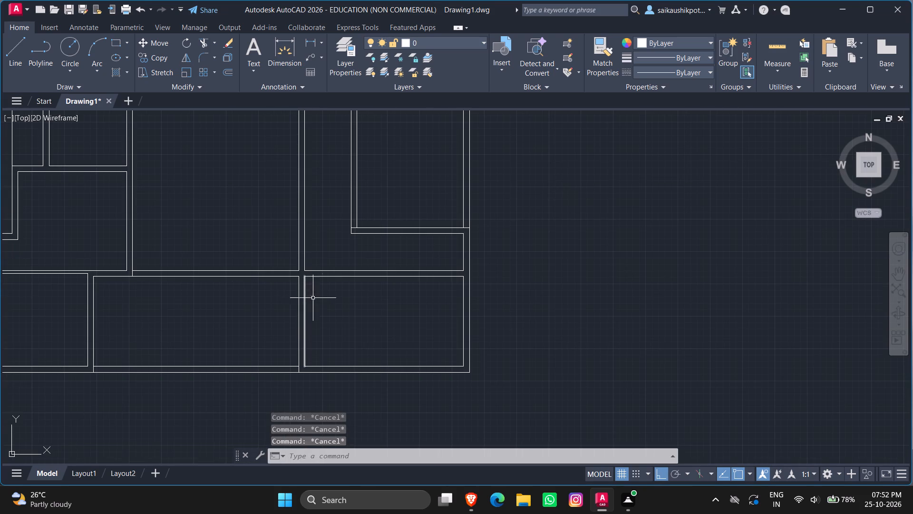
pyautogui.scroll(-2, 339, 297)
pyautogui.scroll(3, 283, 288)
pyautogui.scroll(2, 373, 300)
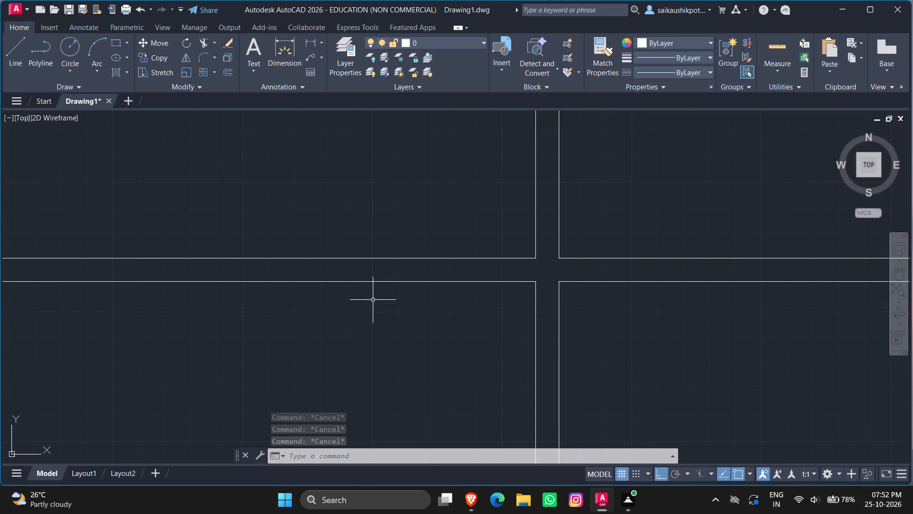
pyautogui.scroll(-4, 373, 300)
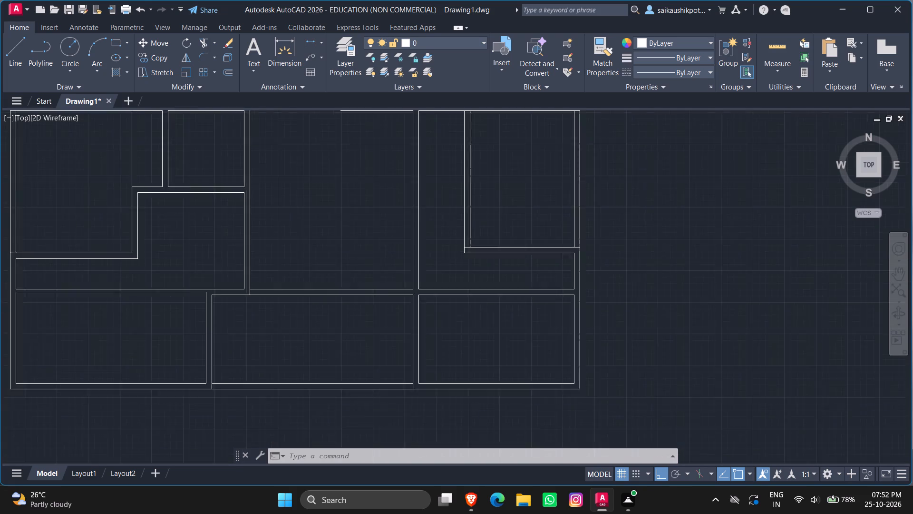
pyautogui.scroll(-1, 328, 308)
pyautogui.scroll(3, 315, 303)
pyautogui.scroll(-3, 263, 280)
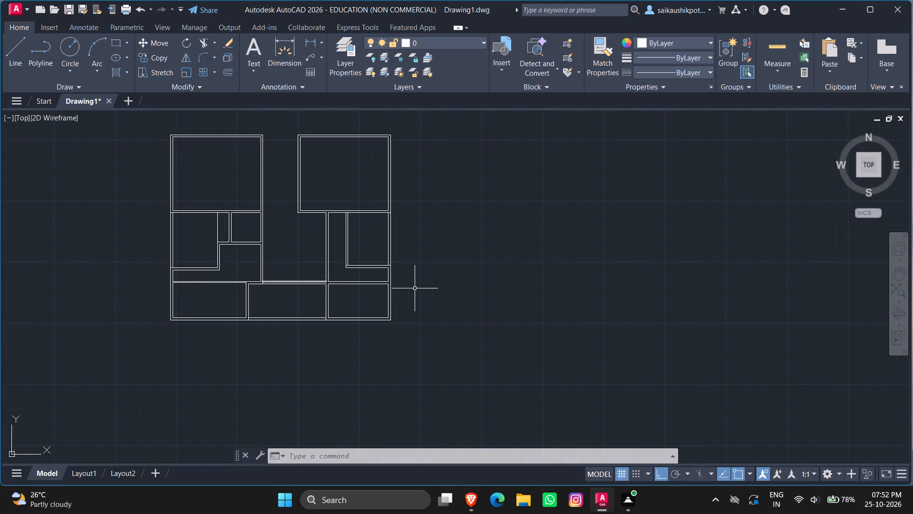
pyautogui.scroll(3, 227, 281)
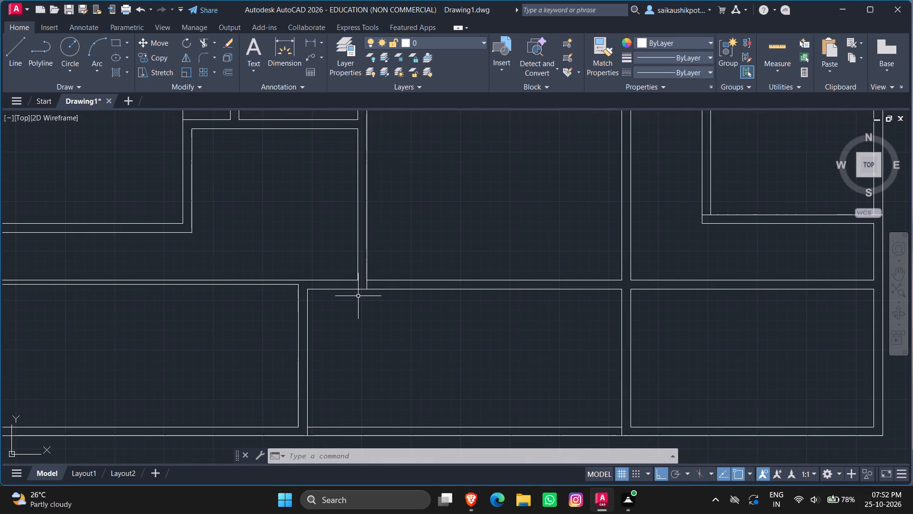
# Trim the vertical wall line segment between the horizontal wall's faces at the junction above the bottom-middle room.
pyautogui.scroll(3, 364, 292)
pyautogui.moveTo(369, 265); pyautogui.dragTo(360, 265)
pyautogui.press('Escape')
pyautogui.press('Escape')
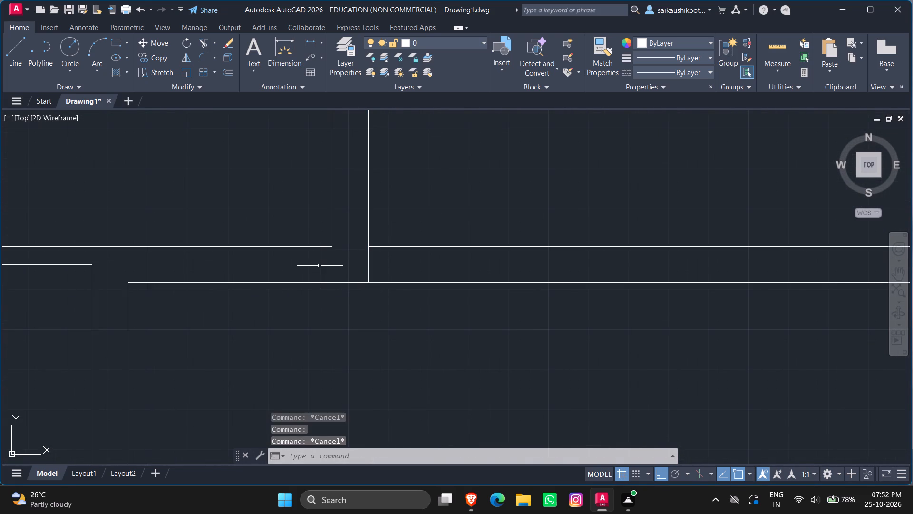
pyautogui.write('tr')
pyautogui.press('Return')
pyautogui.press('Return')
pyautogui.moveTo(380, 263); pyautogui.dragTo(373, 263)
pyautogui.click(337, 263)
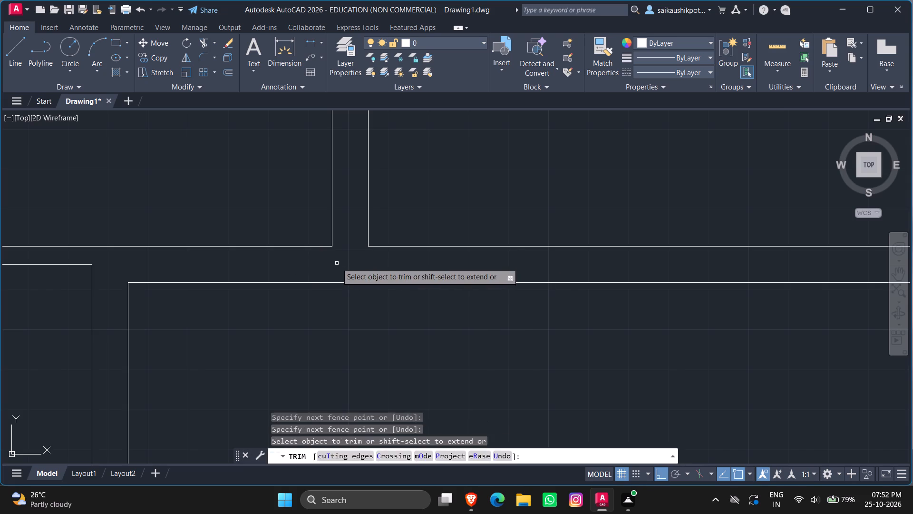
pyautogui.press('Escape')
pyautogui.press('Escape')
# Draw a horizontal line joining the facing top outer corners of the two upper rooms to close the gap.
pyautogui.scroll(-7, 346, 282)
pyautogui.scroll(2, 401, 319)
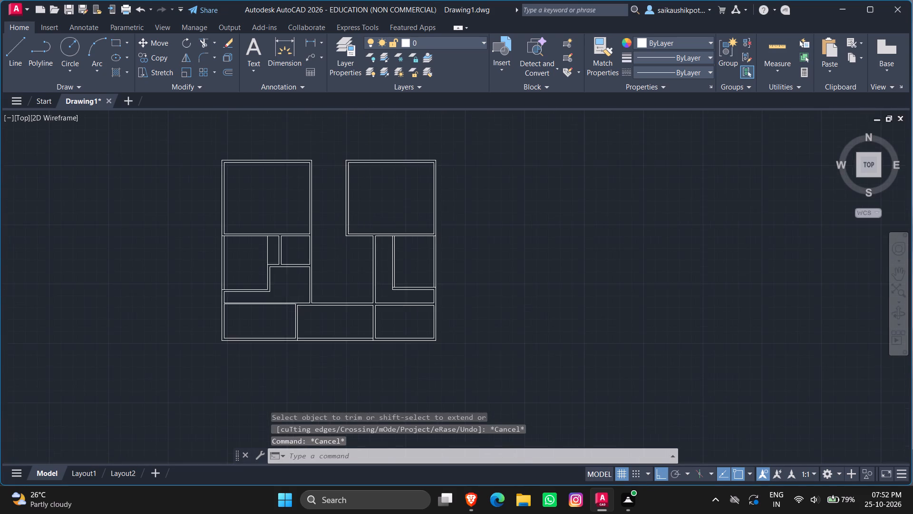
pyautogui.scroll(-3, 401, 318)
pyautogui.scroll(4, 346, 232)
pyautogui.scroll(-3, 401, 283)
pyautogui.scroll(3, 452, 320)
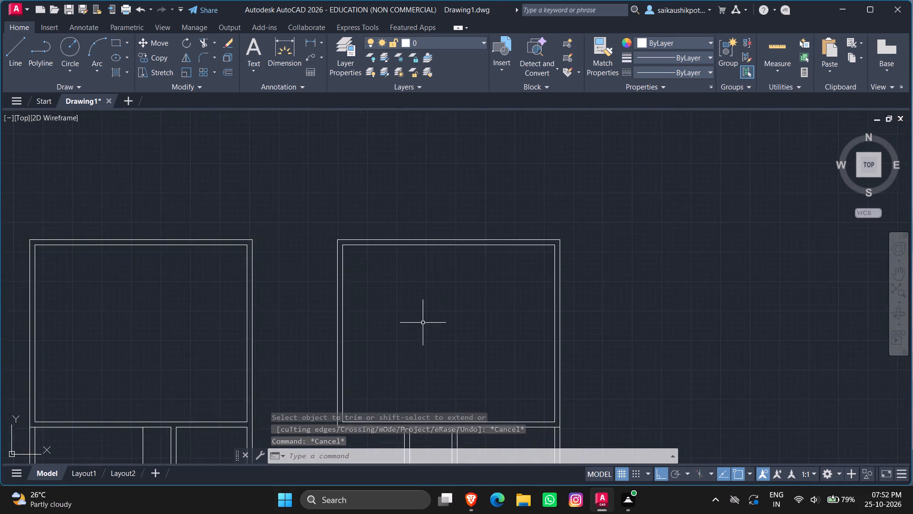
pyautogui.scroll(1, 419, 324)
pyautogui.press('Escape')
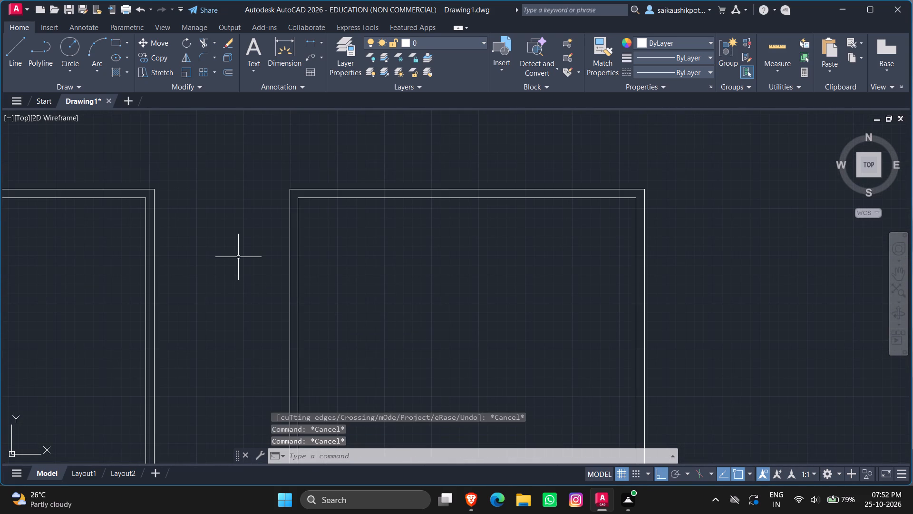
pyautogui.press('l')
pyautogui.press('Return')
pyautogui.click(155, 191)
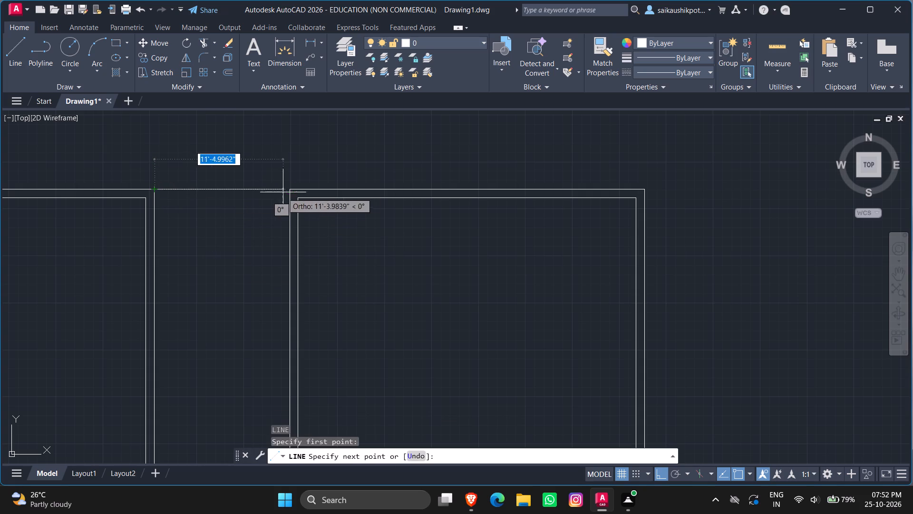
pyautogui.click(288, 190)
pyautogui.press('Escape')
pyautogui.press('Escape')
pyautogui.press('Escape')
pyautogui.press('Escape')
pyautogui.press('Escape')
pyautogui.press('Escape')
pyautogui.press('Escape')
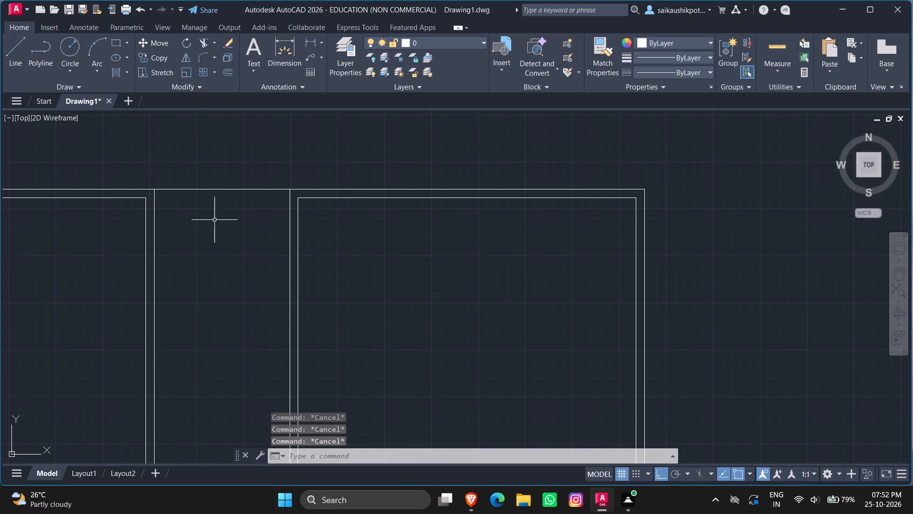
pyautogui.press('Escape')
# Offset the connecting top wall line 9" downward.
pyautogui.press('o')
pyautogui.press('Return')
pyautogui.write('9"')
pyautogui.press('Return')
pyautogui.click(196, 189)
pyautogui.click(201, 218)
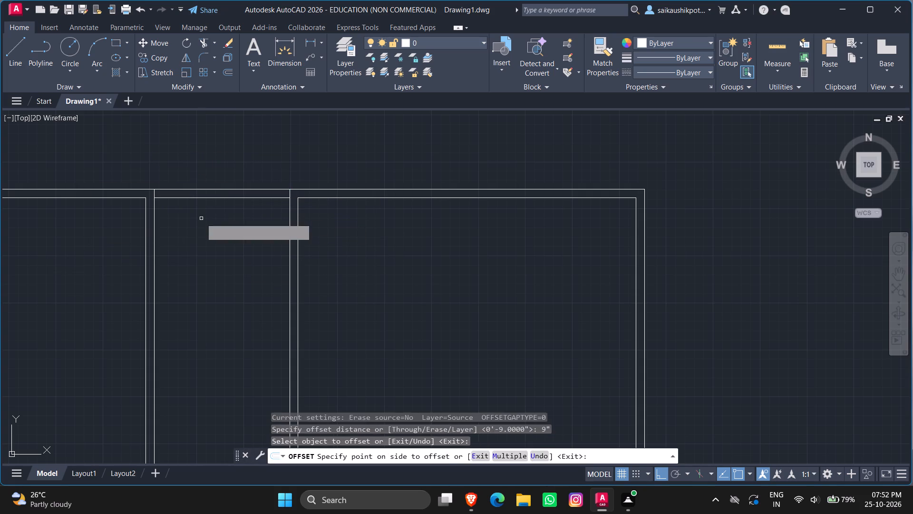
pyautogui.press('Escape')
pyautogui.press('Escape')
# Trim the vertical line segments between the top wall's two faces at both ends of the connecting wall.
pyautogui.write('tr')
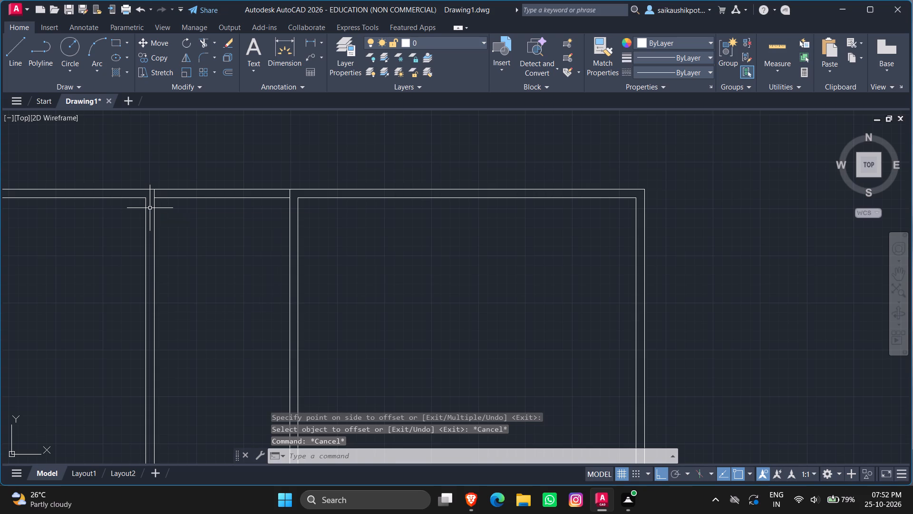
pyautogui.press('Return')
pyautogui.press('Return')
pyautogui.scroll(3, 154, 193)
pyautogui.moveTo(152, 198); pyautogui.dragTo(143, 198)
pyautogui.click(134, 199)
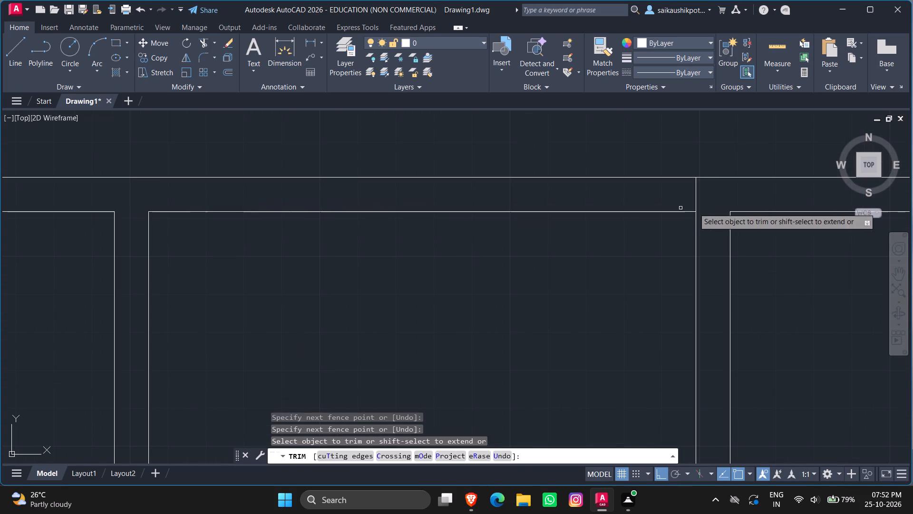
pyautogui.click(709, 195)
pyautogui.click(684, 195)
pyautogui.press('Escape')
pyautogui.press('Escape')
pyautogui.press('Escape')
pyautogui.scroll(-5, 566, 221)
pyautogui.press('Escape')
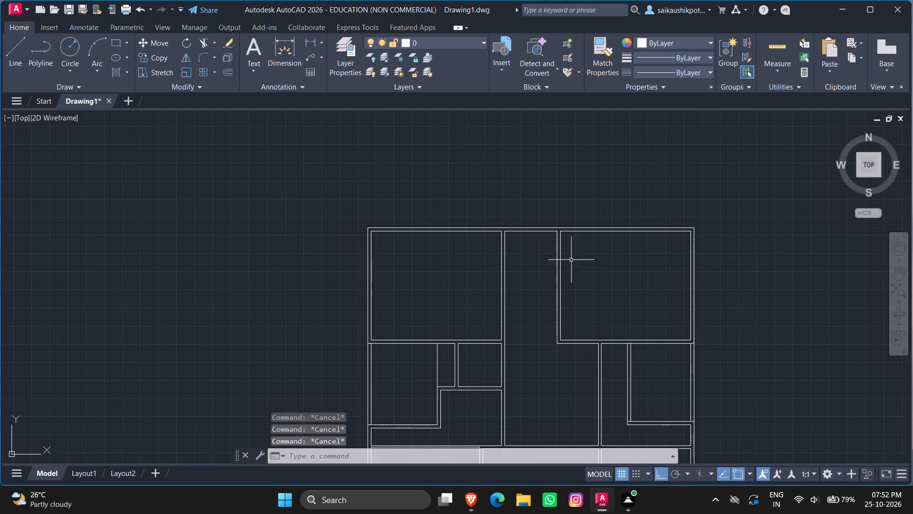
pyautogui.press('Escape')
# Draw a diagonal line from the lower-left to the upper-right inner corner of the room below the upper-right room, beside the right outer wall.
pyautogui.scroll(-2, 465, 303)
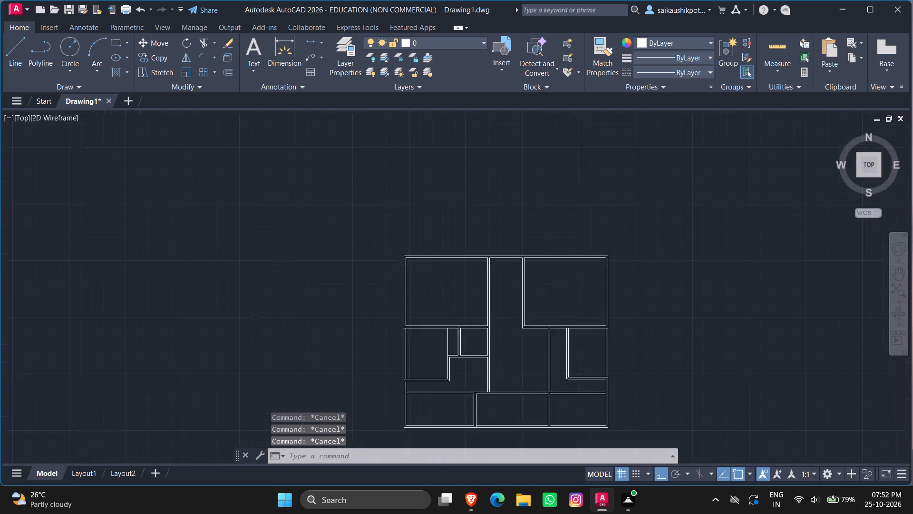
pyautogui.scroll(-2, 465, 303)
pyautogui.scroll(4, 505, 330)
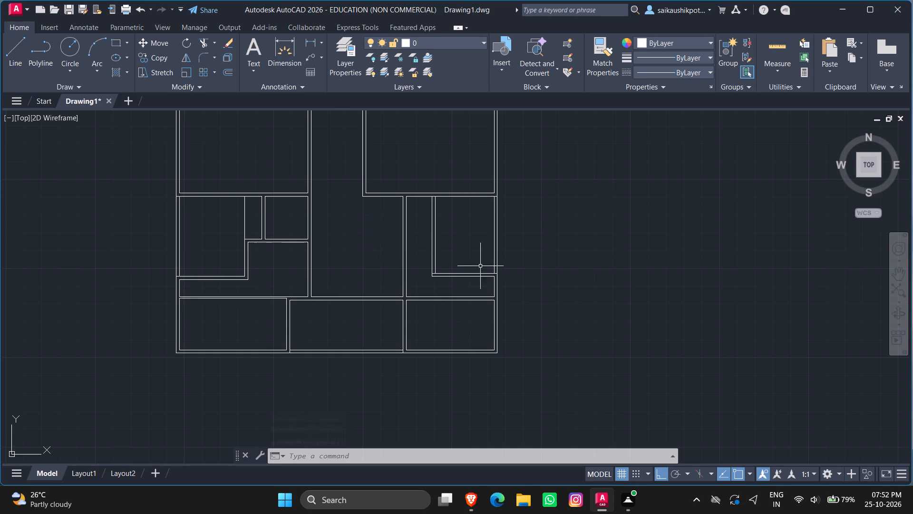
pyautogui.scroll(1, 442, 285)
pyautogui.press('Escape')
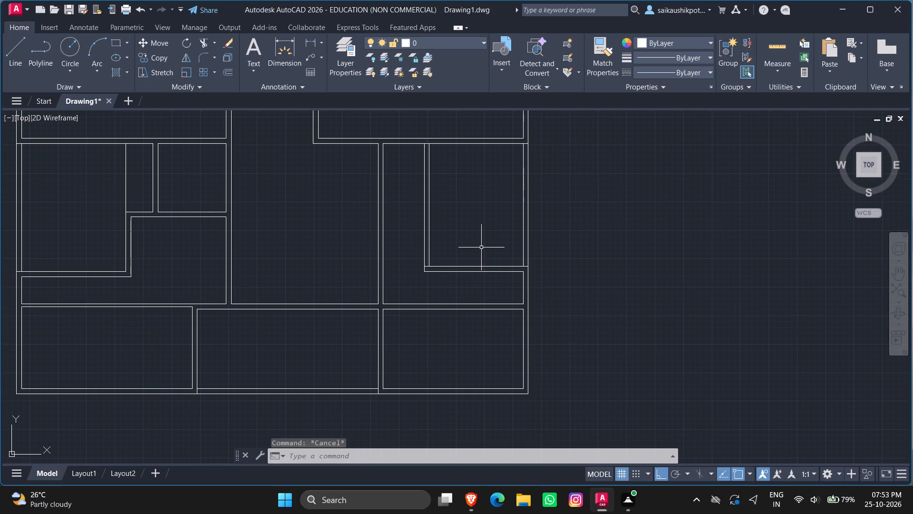
pyautogui.press('Escape')
pyautogui.press('Escape')
pyautogui.press('l')
pyautogui.press('Return')
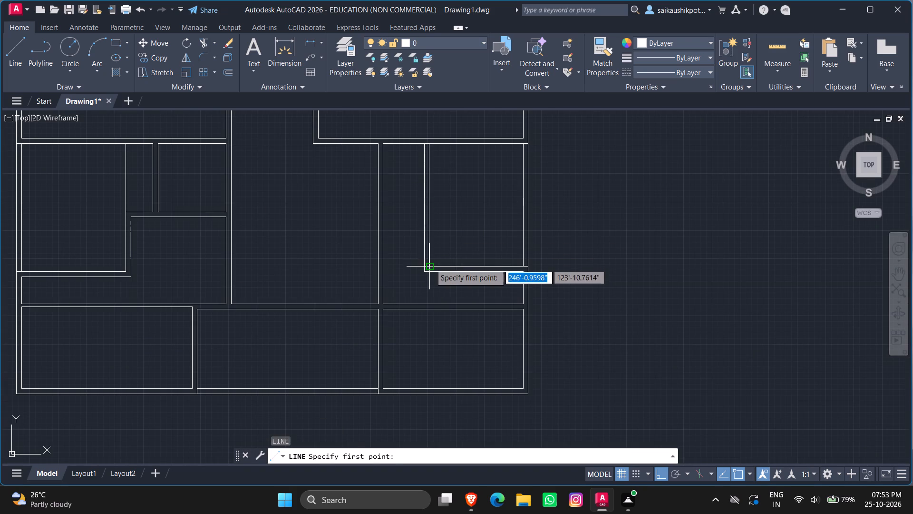
pyautogui.click(430, 264)
pyautogui.click(520, 146)
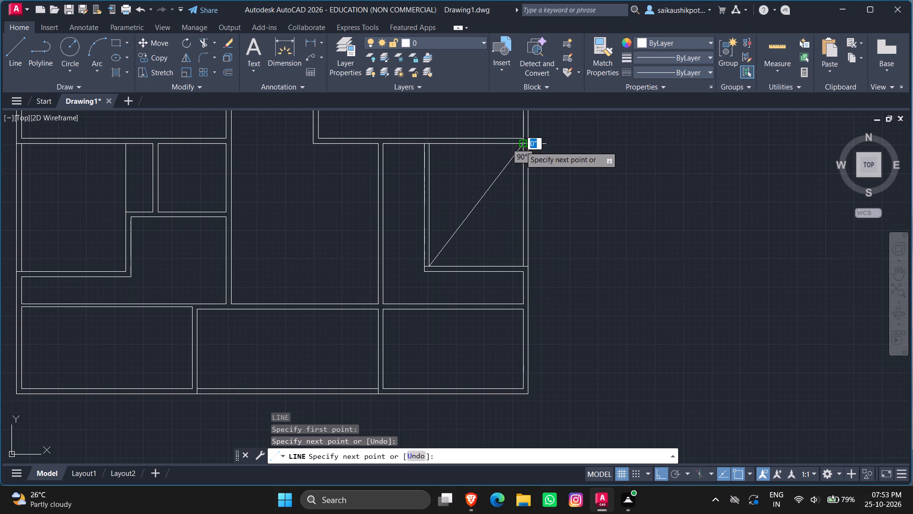
pyautogui.press('Escape')
pyautogui.click(495, 202)
pyautogui.doubleClick(459, 179)
pyautogui.press('Escape')
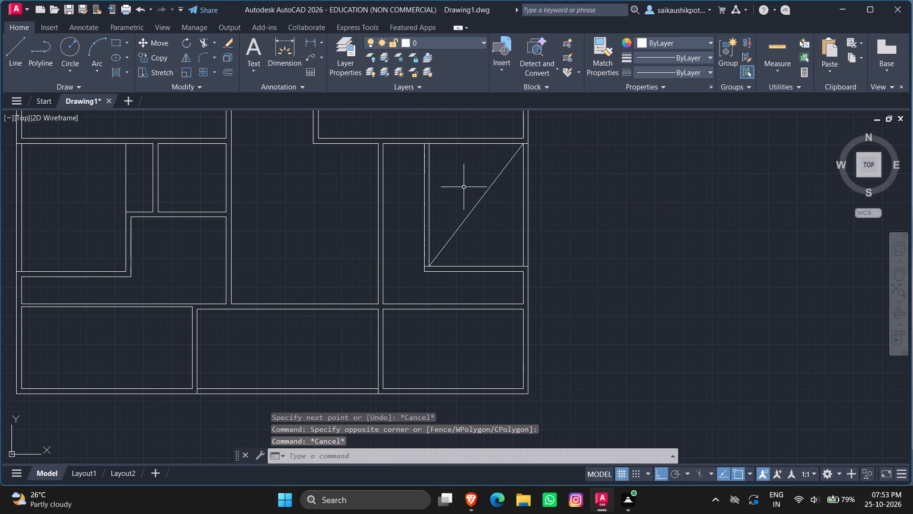
# With ortho off, draw the opposite diagonal from the upper-left to the lower-right inner corner of that same right-hand room.
pyautogui.press('l')
pyautogui.press('Return')
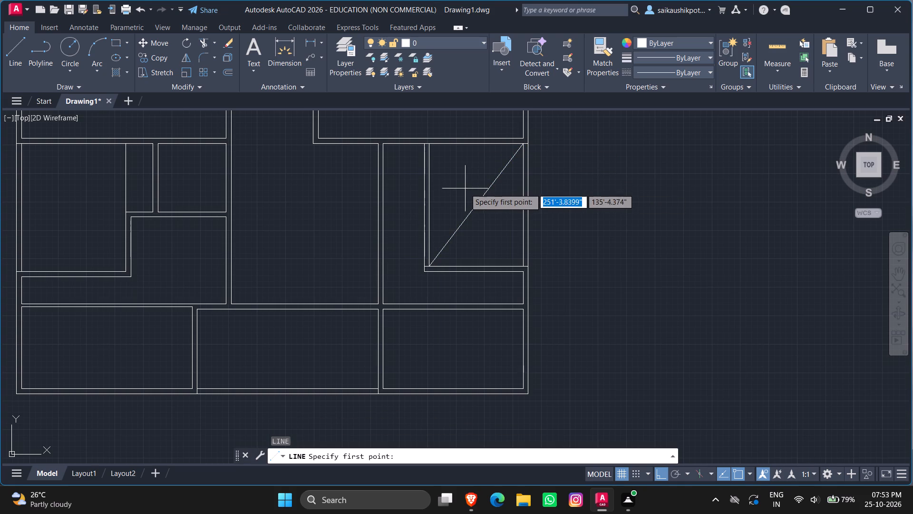
pyautogui.press('F8')
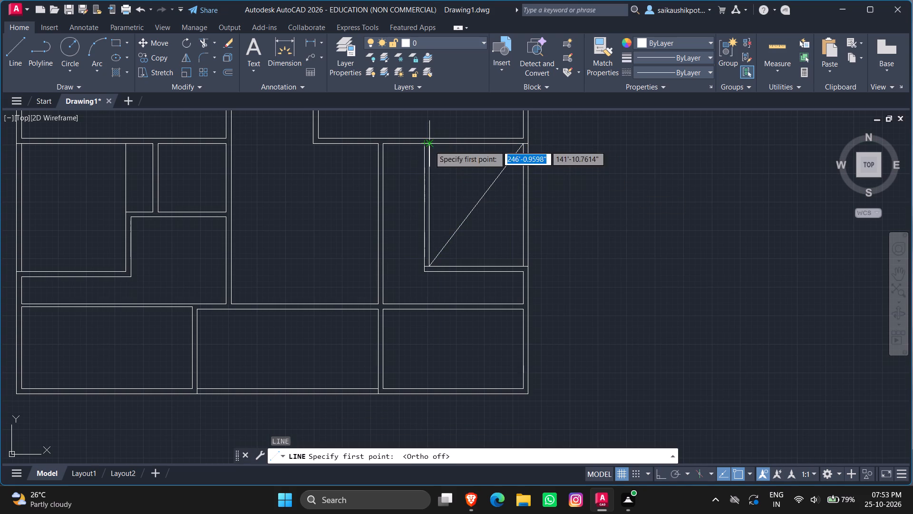
pyautogui.scroll(3, 428, 142)
pyautogui.click(426, 149)
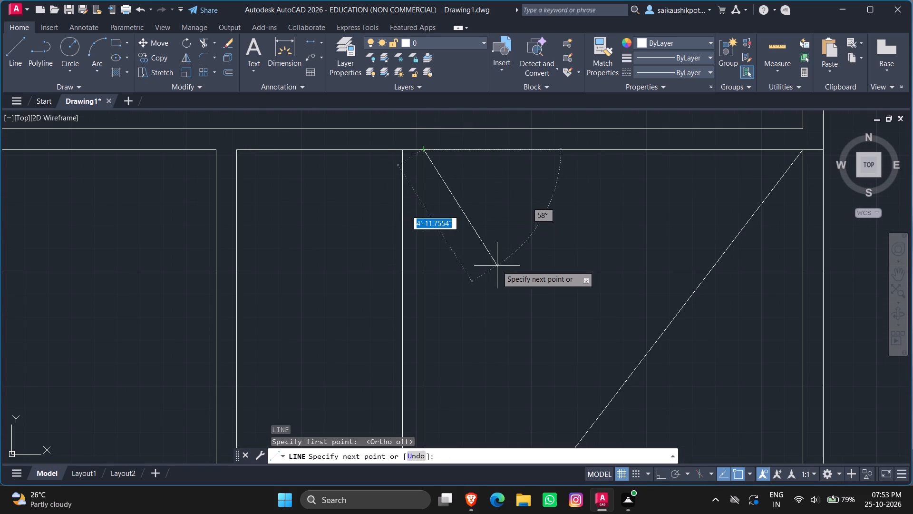
pyautogui.scroll(-4, 496, 253)
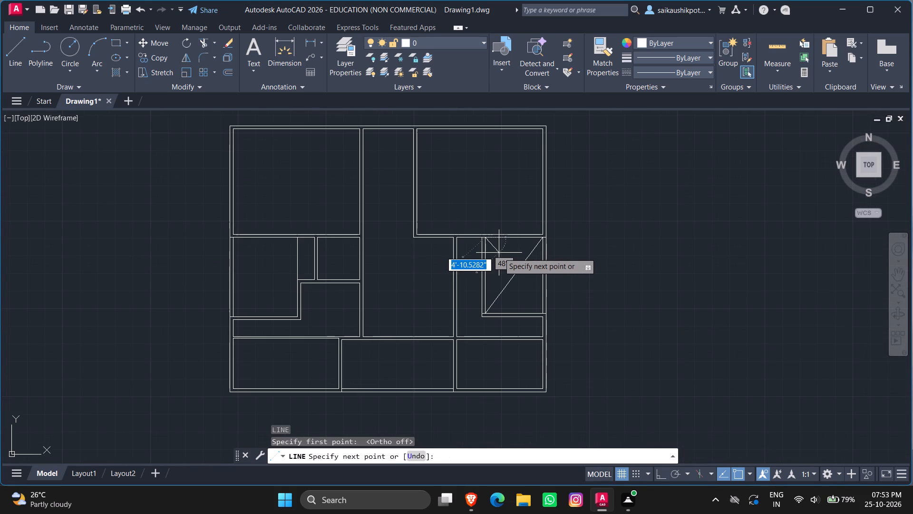
pyautogui.scroll(5, 528, 311)
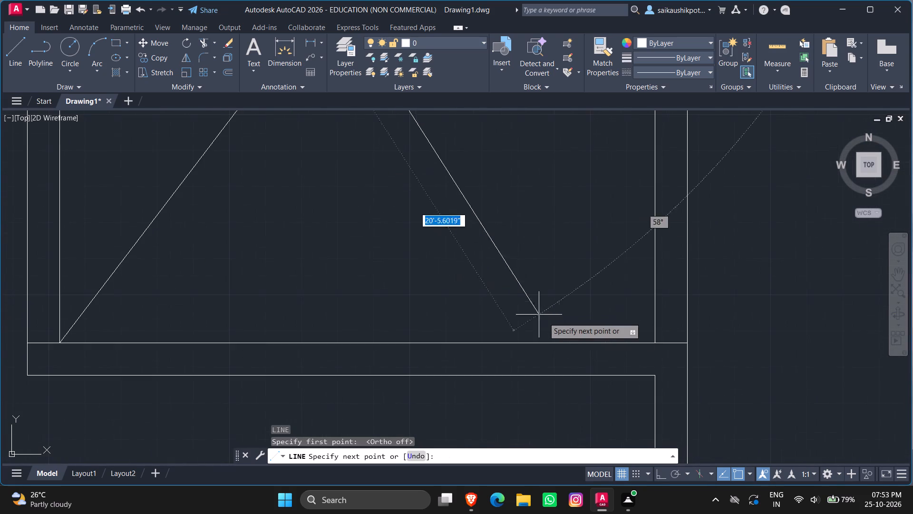
pyautogui.click(655, 341)
pyautogui.scroll(-3, 633, 336)
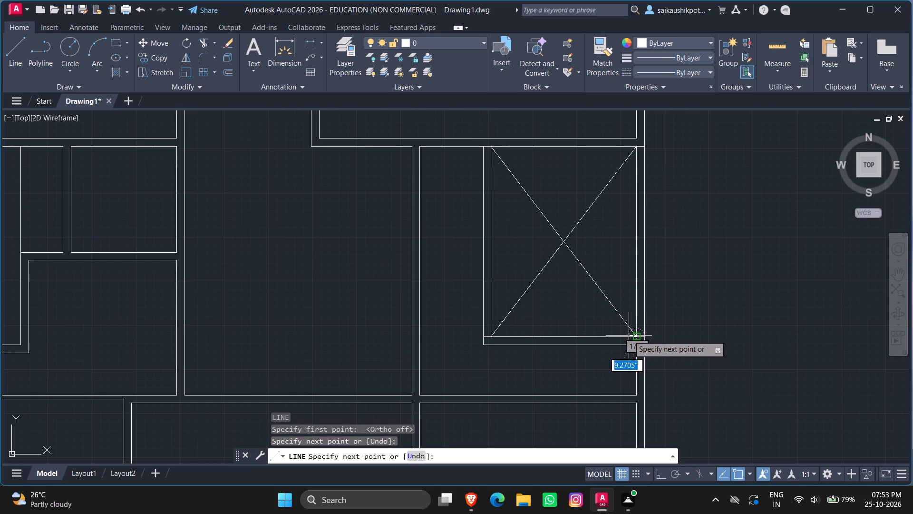
pyautogui.press('Escape')
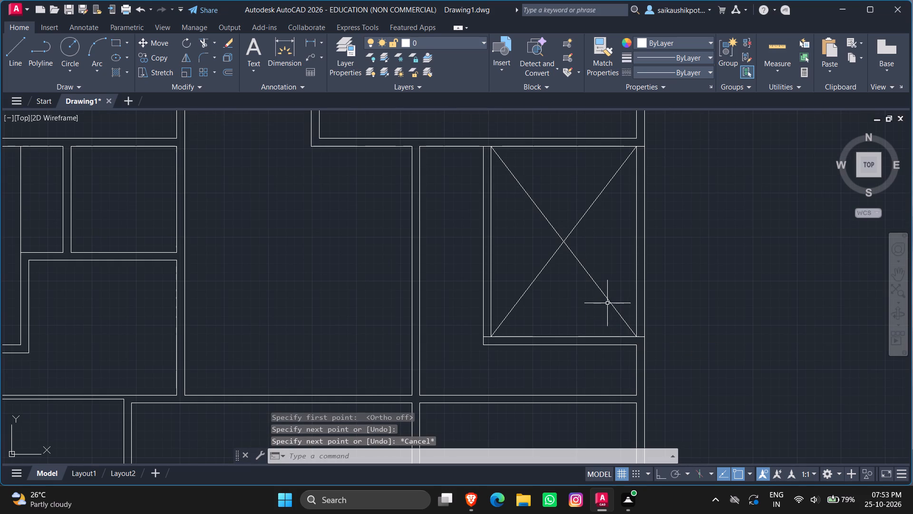
# Draw a diagonal from the lower-left to the upper-right inner corner of the room directly below the upper-left room, beside the left outer wall.
pyautogui.scroll(-3, 599, 290)
pyautogui.press('space')
pyautogui.scroll(2, 394, 302)
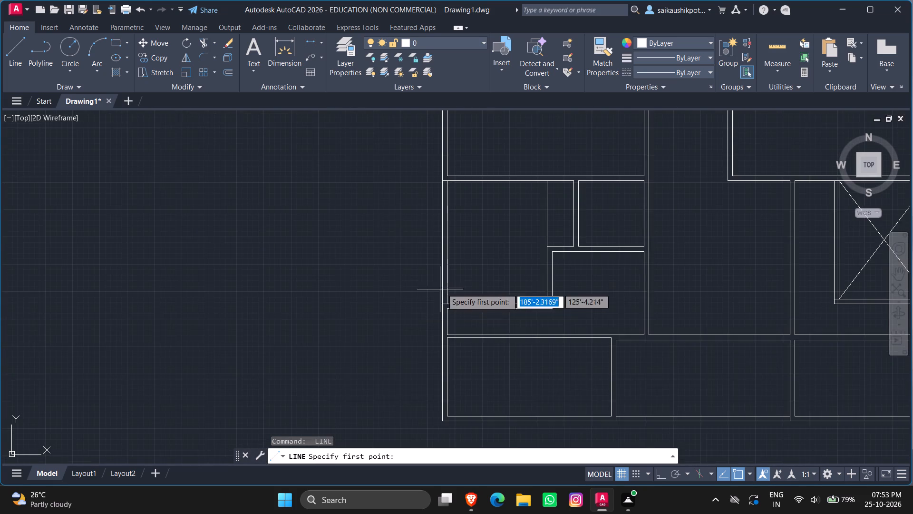
pyautogui.scroll(3, 453, 308)
pyautogui.click(424, 293)
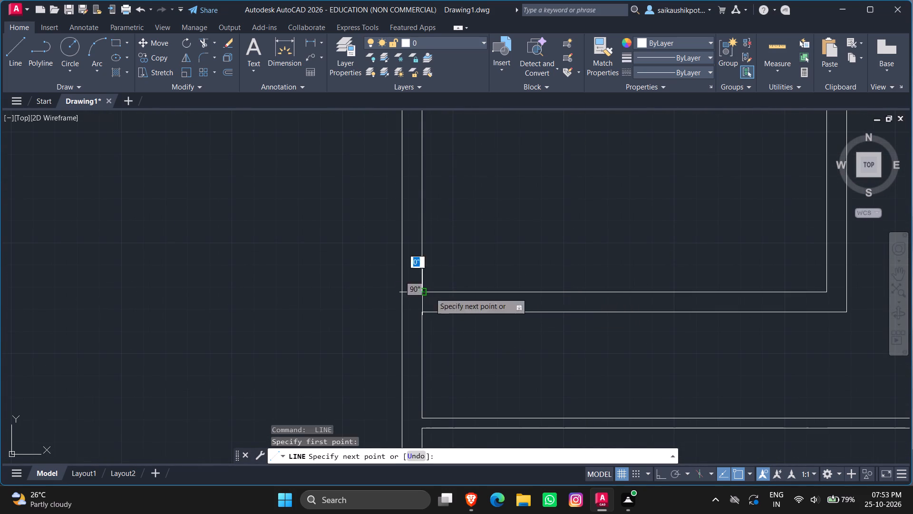
pyautogui.scroll(-4, 468, 272)
pyautogui.scroll(5, 536, 203)
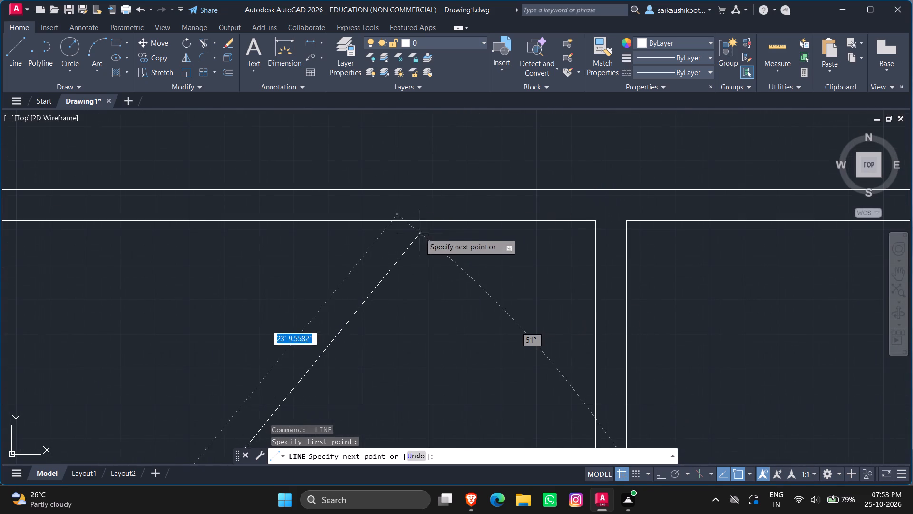
pyautogui.click(429, 222)
pyautogui.scroll(-2, 453, 204)
pyautogui.press('Escape')
# Draw the opposite diagonal from the upper-left to the lower-right inner corner of that same left-hand room.
pyautogui.press('space')
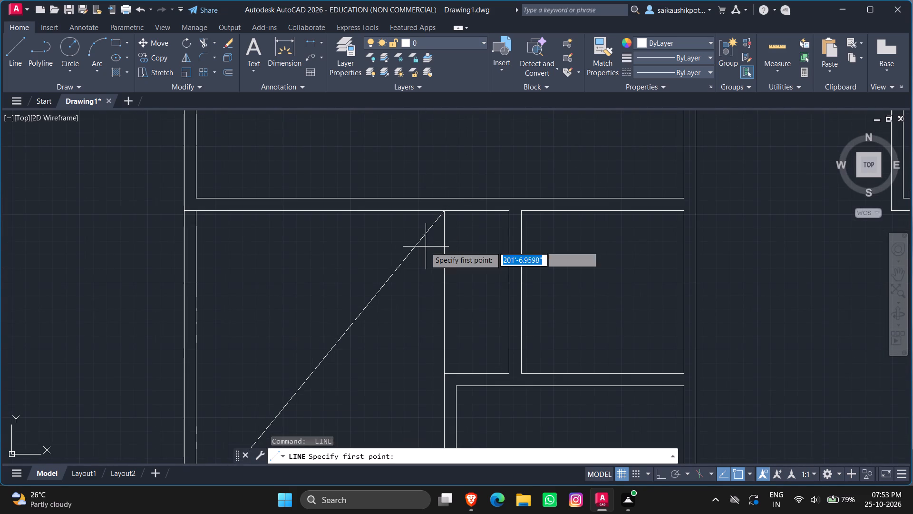
pyautogui.click(198, 208)
pyautogui.scroll(-4, 210, 175)
pyautogui.scroll(6, 255, 231)
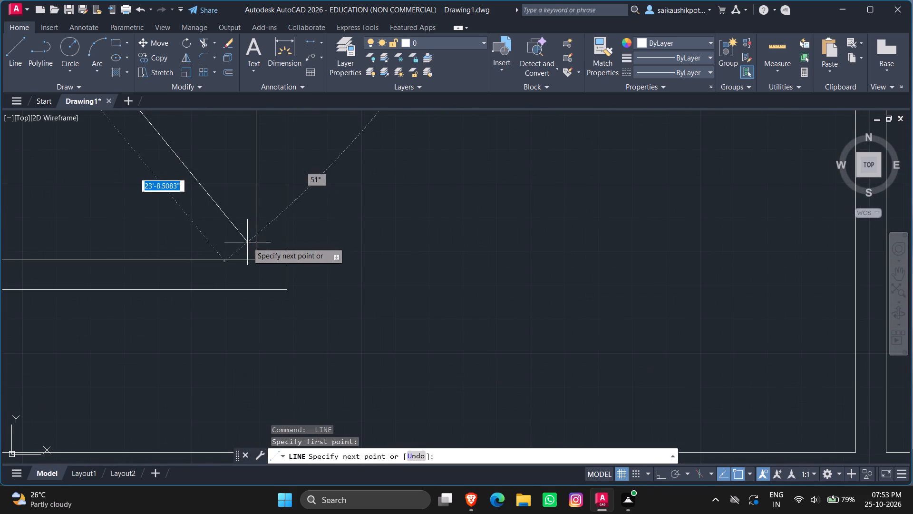
pyautogui.click(257, 259)
pyautogui.scroll(-1, 288, 248)
pyautogui.press('Escape')
# Draw a diagonal line from the lower-left to the upper-right inner corner of the bottom-middle room.
pyautogui.scroll(-4, 287, 257)
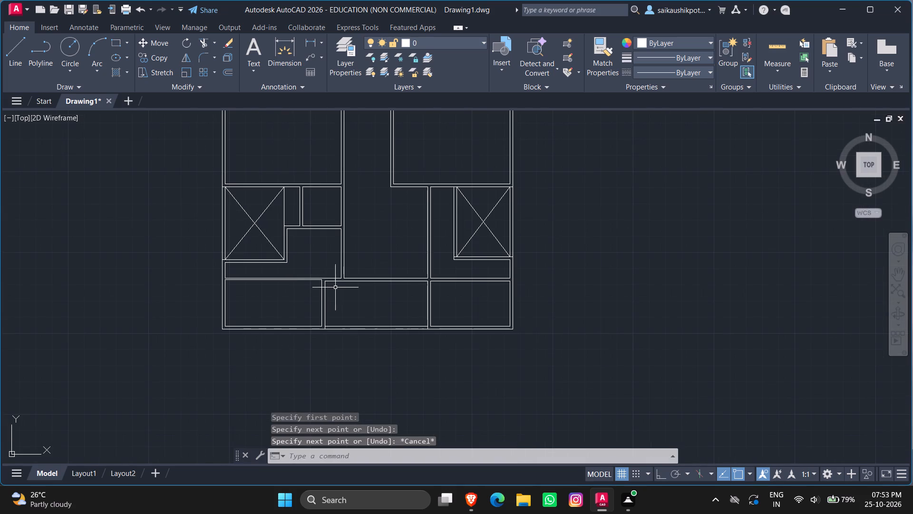
pyautogui.press('space')
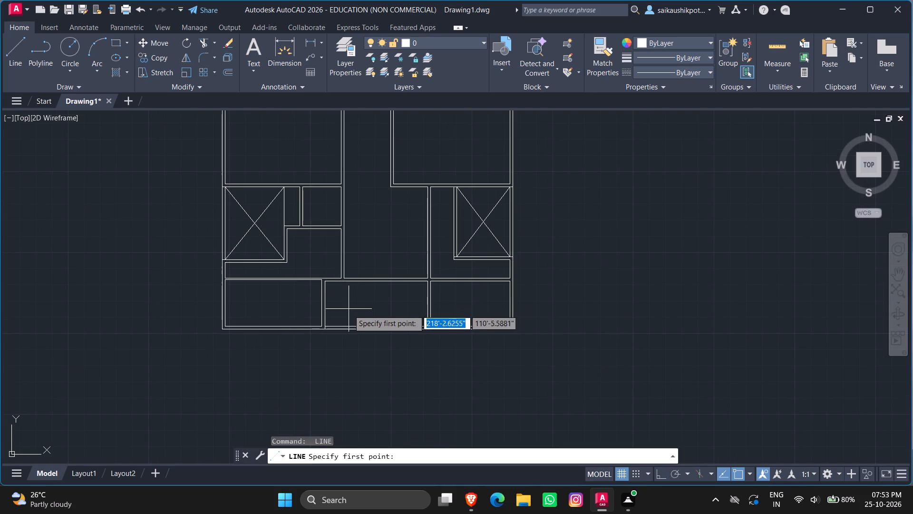
pyautogui.scroll(4, 346, 315)
pyautogui.scroll(-1, 344, 316)
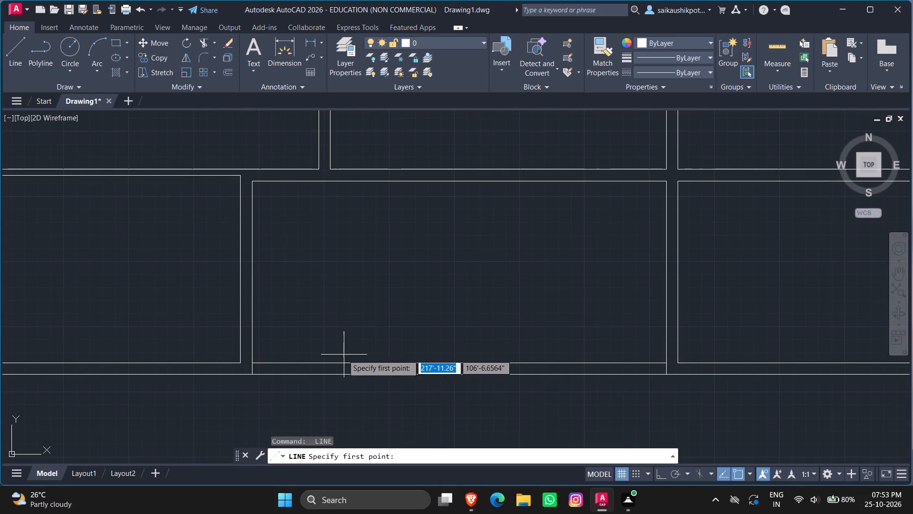
pyautogui.doubleClick(251, 361)
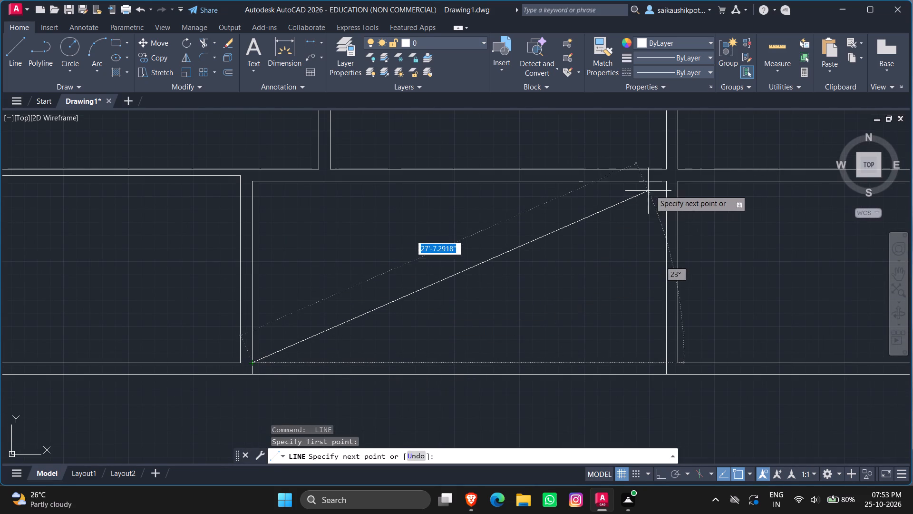
pyautogui.click(668, 183)
pyautogui.press('Escape')
# Draw the opposite diagonal from the upper-left to the lower-right inner corner of the bottom-middle room.
pyautogui.press('space')
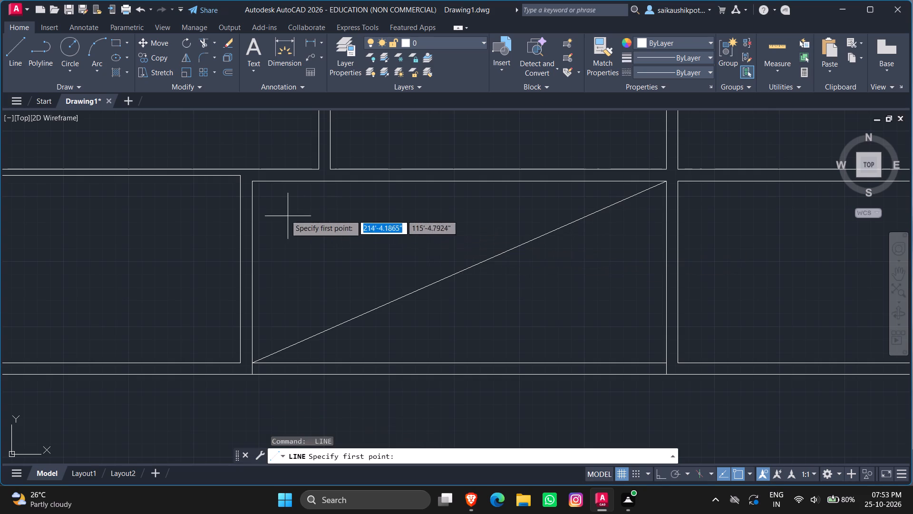
pyautogui.click(253, 181)
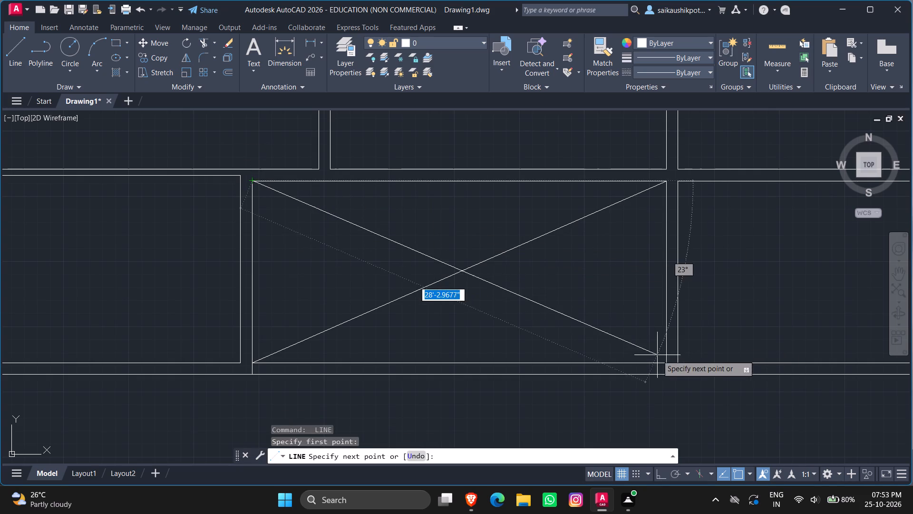
pyautogui.click(670, 362)
pyautogui.press('Escape')
pyautogui.press('Escape')
pyautogui.press('Escape')
pyautogui.scroll(-5, 507, 320)
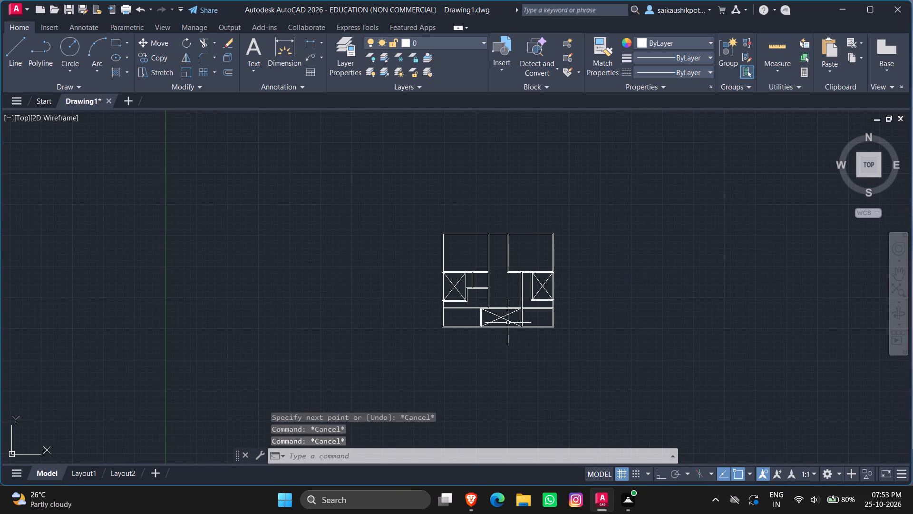
pyautogui.press('Escape')
pyautogui.press('Escape')
pyautogui.scroll(3, 501, 249)
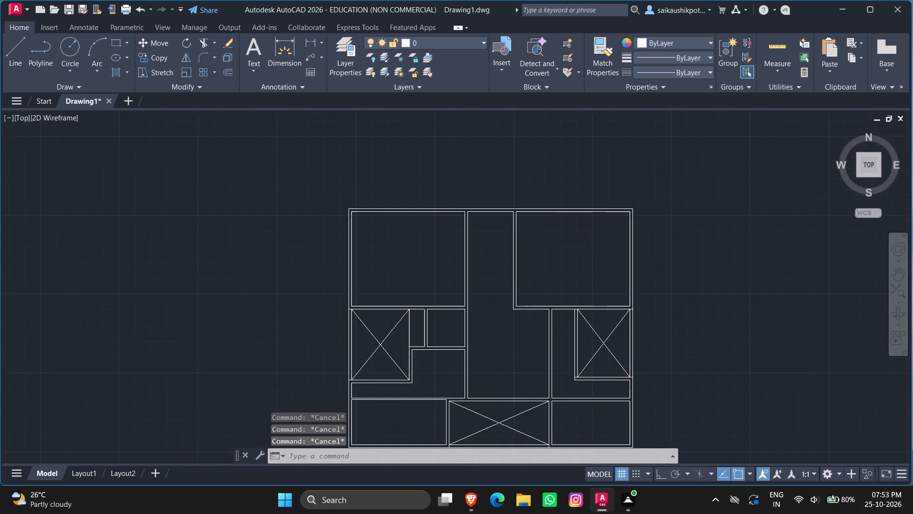
pyautogui.press('Escape')
pyautogui.press('Escape')
pyautogui.press('Escape')
pyautogui.press('Escape')
pyautogui.press('Escape')
pyautogui.press('Escape')
pyautogui.press('Escape')
pyautogui.press('Escape')
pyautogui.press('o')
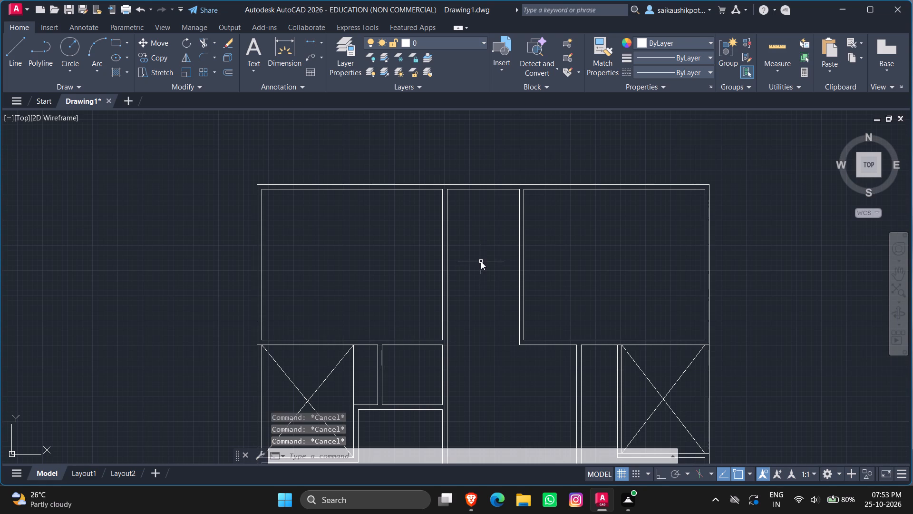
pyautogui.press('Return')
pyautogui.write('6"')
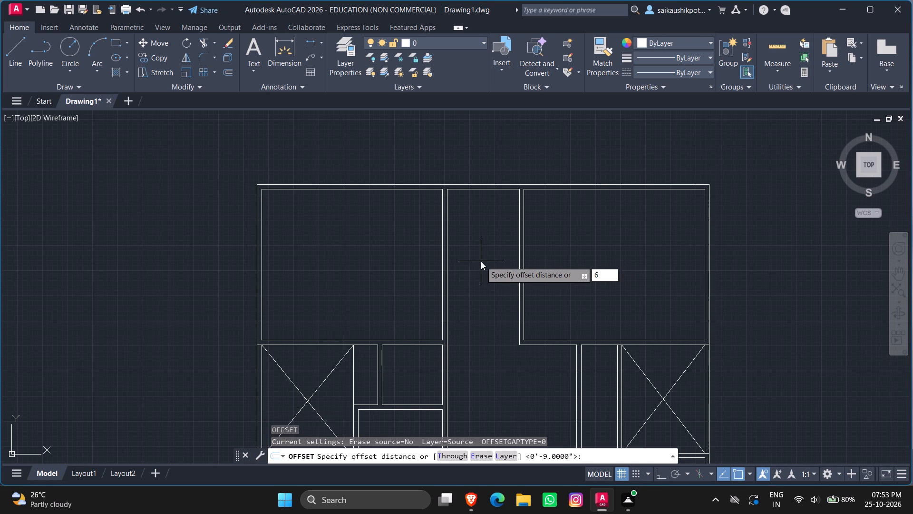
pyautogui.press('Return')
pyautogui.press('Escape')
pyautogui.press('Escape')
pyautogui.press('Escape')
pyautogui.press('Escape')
# Offset the inner face of the upper-middle passage's left wall 6' into the passage.
pyautogui.press('o')
pyautogui.press('Return')
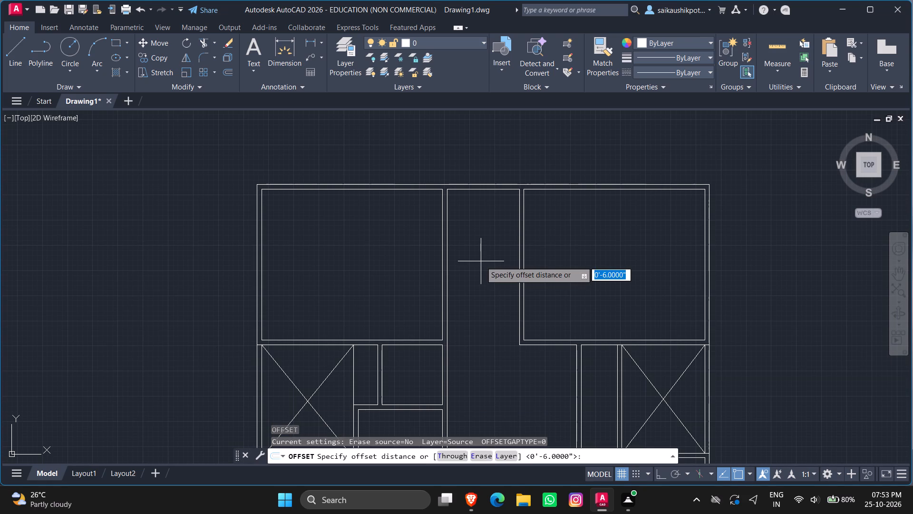
pyautogui.write("6'")
pyautogui.press('Return')
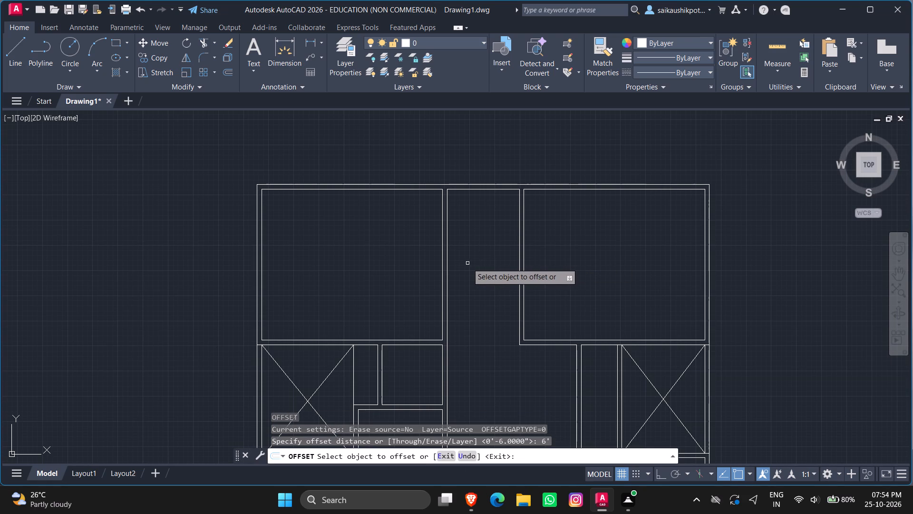
pyautogui.click(448, 258)
pyautogui.click(479, 262)
pyautogui.press('Escape')
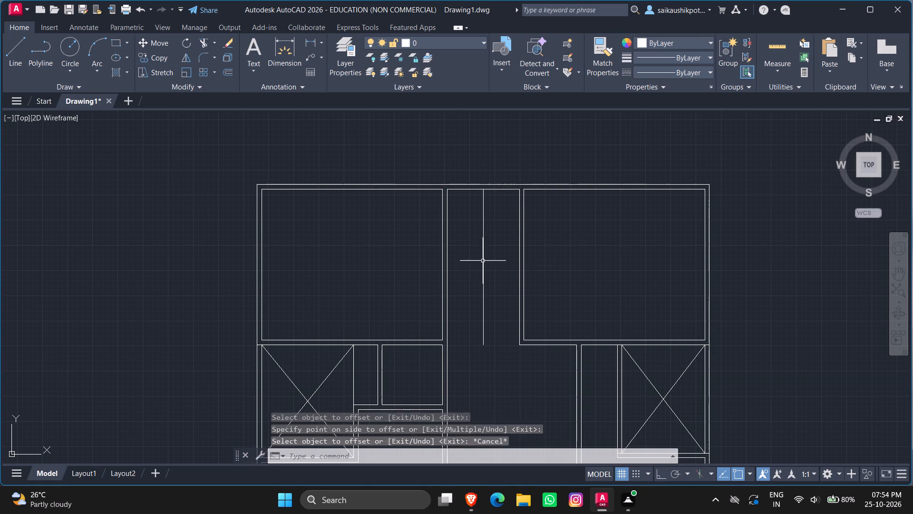
pyautogui.press('Escape')
pyautogui.press('Escape')
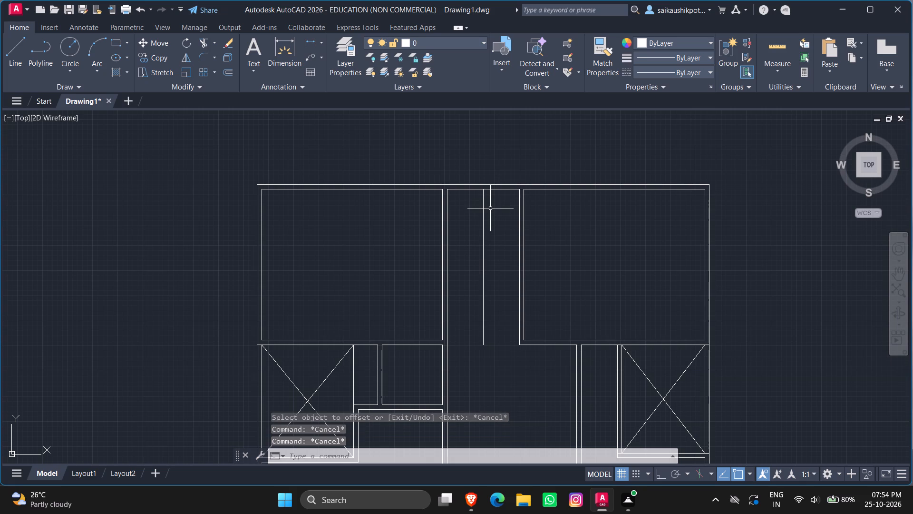
pyautogui.press('Escape')
pyautogui.press('Escape')
pyautogui.press('Escape')
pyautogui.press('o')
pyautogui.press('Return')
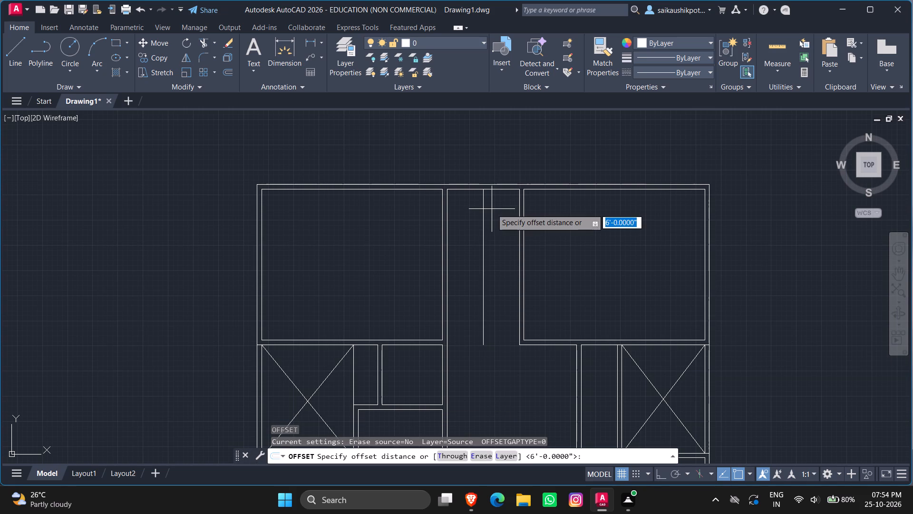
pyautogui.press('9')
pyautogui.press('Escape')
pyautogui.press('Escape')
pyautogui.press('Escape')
# Offset the inner face of the passage's top wall 6' down into the passage.
pyautogui.press('o')
pyautogui.press('Return')
pyautogui.write("6'")
pyautogui.press('Return')
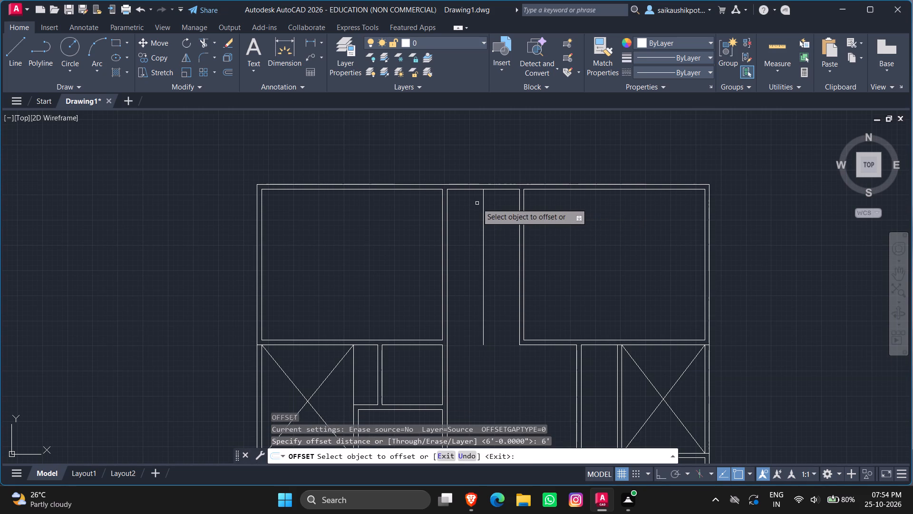
pyautogui.click(459, 189)
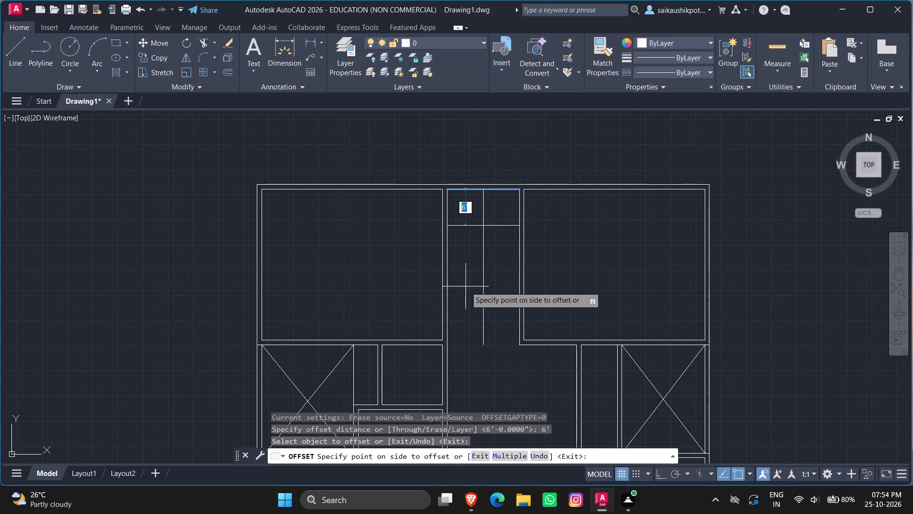
pyautogui.click(466, 287)
pyautogui.press('Escape')
pyautogui.press('Escape')
pyautogui.press('Escape')
# Offset that new horizontal line across the passage 12' further down.
pyautogui.press('o')
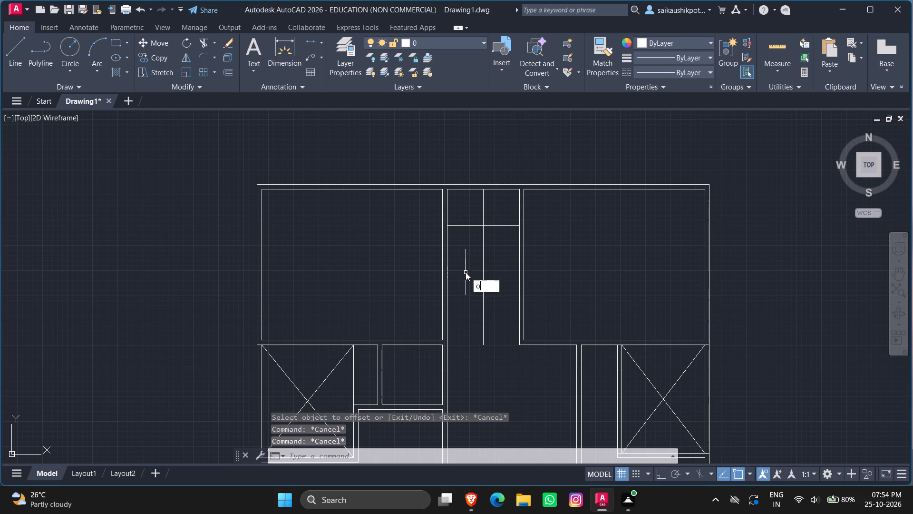
pyautogui.press('Return')
pyautogui.write("12'")
pyautogui.press('Return')
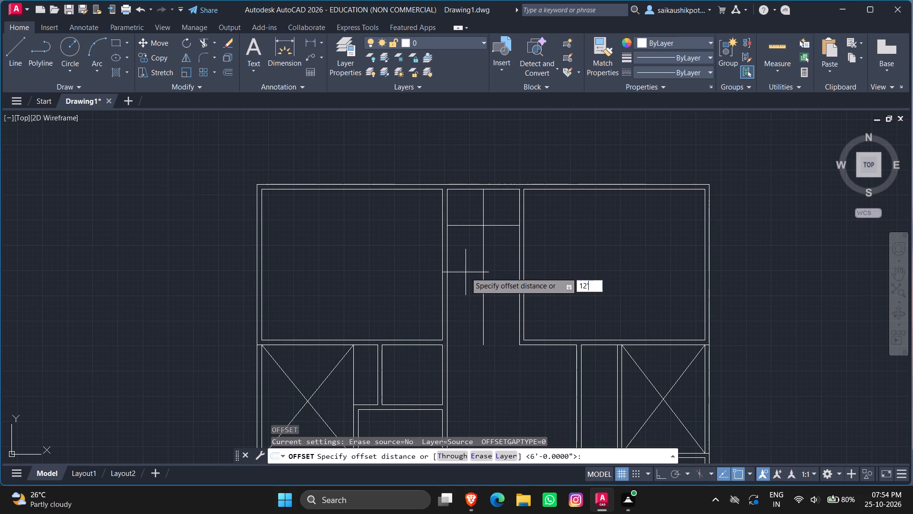
pyautogui.click(464, 225)
pyautogui.click(470, 343)
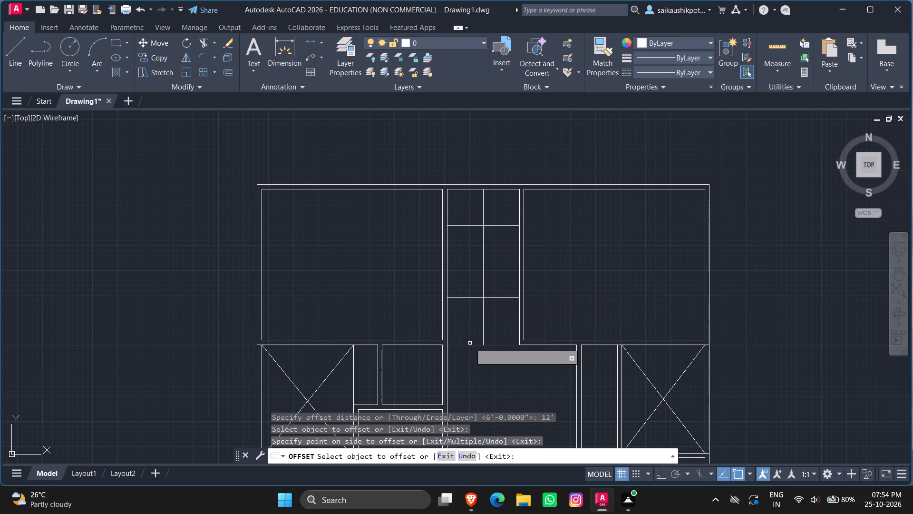
pyautogui.press('Escape')
pyautogui.press('Escape')
# Trim the passage's vertical centre line below the lower and above the upper horizontal cross line.
pyautogui.press('t')
pyautogui.press('r')
pyautogui.press('Return')
pyautogui.press('Return')
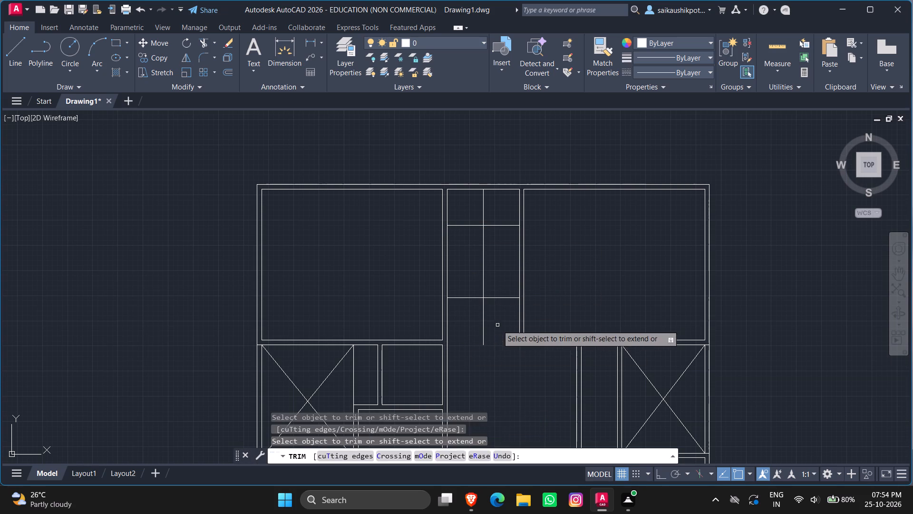
pyautogui.click(497, 325)
pyautogui.click(477, 326)
pyautogui.click(488, 210)
pyautogui.click(479, 210)
pyautogui.press('Escape')
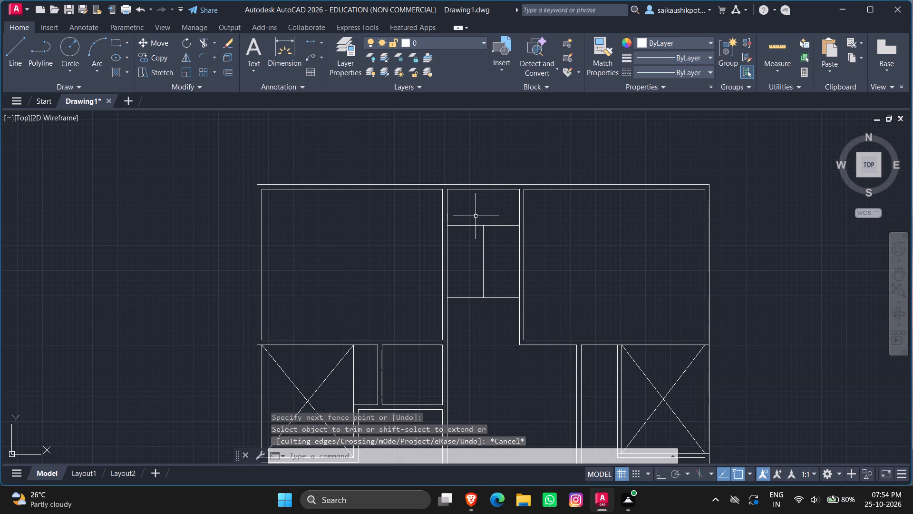
pyautogui.press('Escape')
pyautogui.press('Escape')
# Offset the trimmed vertical centre line 6" to both its right and left sides.
pyautogui.press('o')
pyautogui.press('Return')
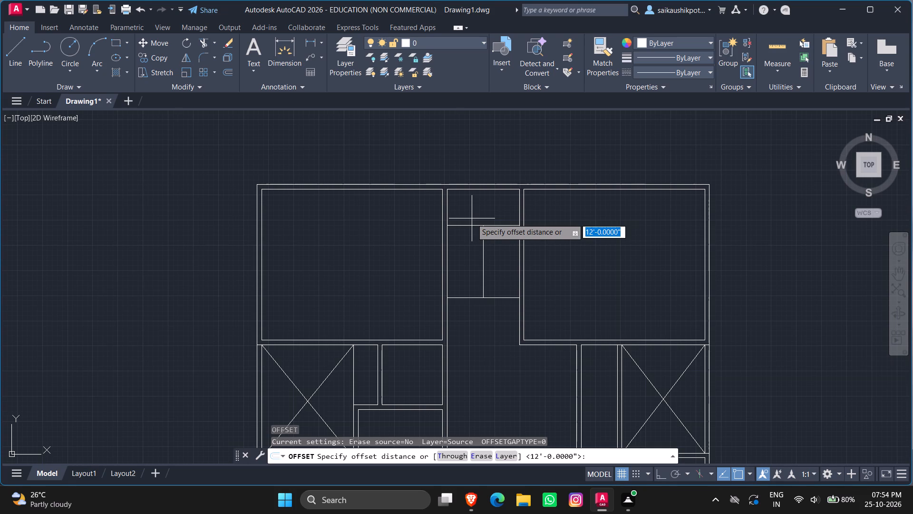
pyautogui.press('6')
pyautogui.hotkey('shift', '"')
pyautogui.press('Return')
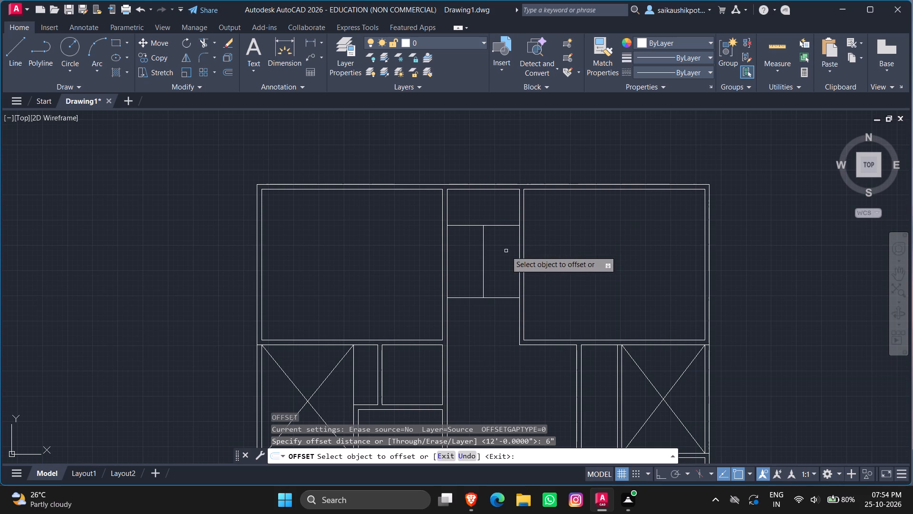
pyautogui.click(484, 247)
pyautogui.click(505, 258)
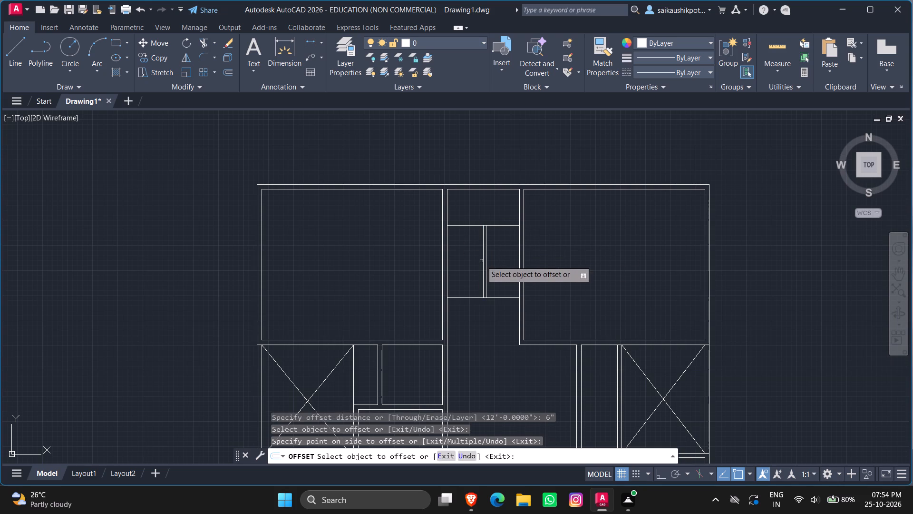
pyautogui.moveTo(483, 257); pyautogui.dragTo(456, 263)
pyautogui.click(451, 263)
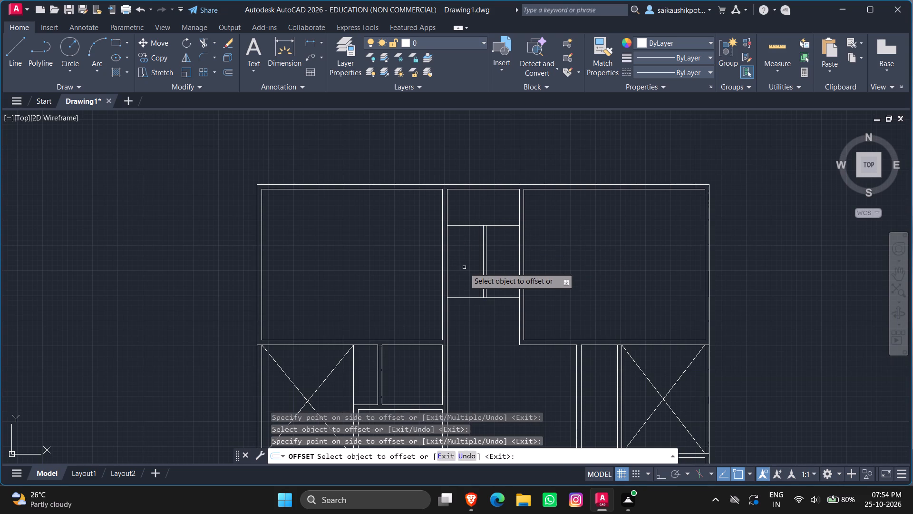
pyautogui.scroll(4, 481, 270)
pyautogui.scroll(-2, 481, 271)
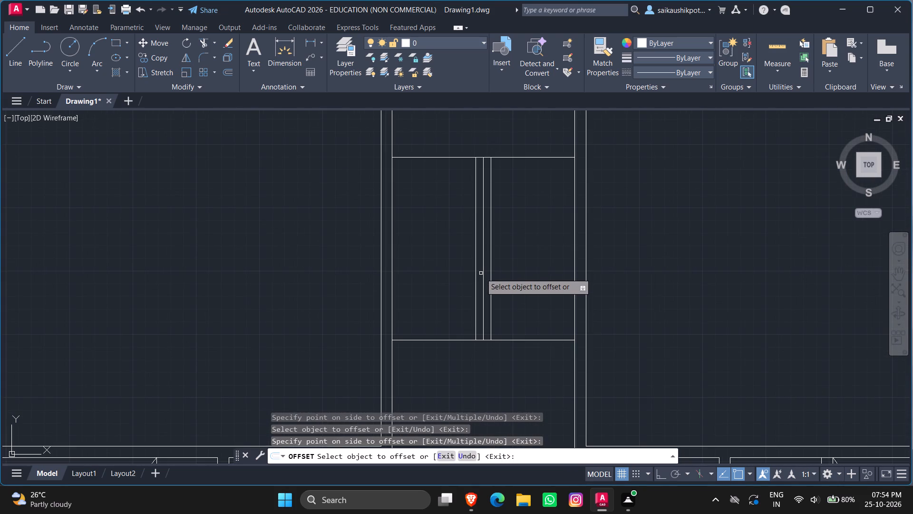
pyautogui.press('Escape')
# Delete the middle one of the three vertical lines, keeping the two lines on either side.
pyautogui.scroll(3, 482, 277)
pyautogui.click(482, 277)
pyautogui.click(464, 279)
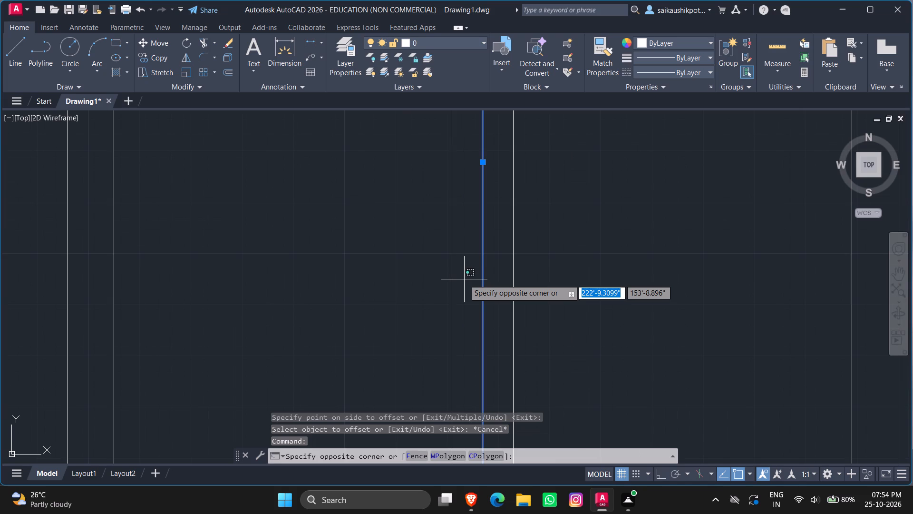
pyautogui.press('Delete')
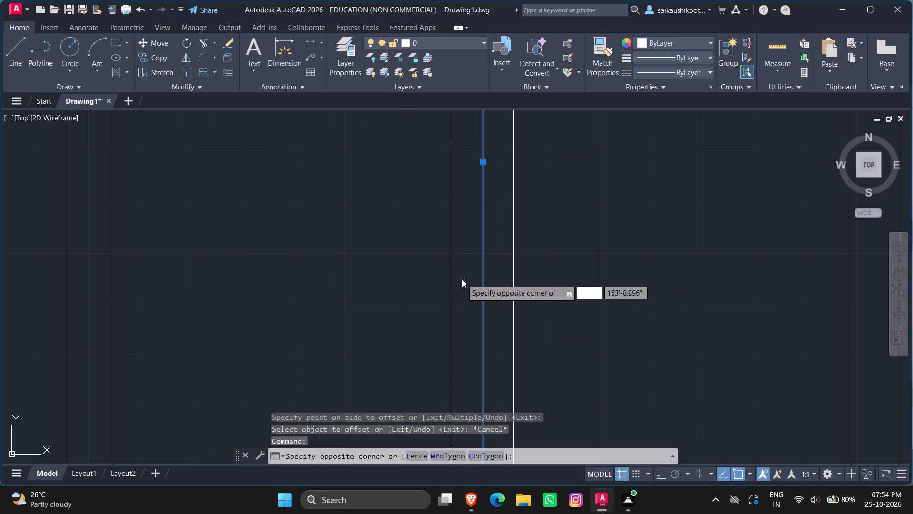
pyautogui.press('Escape')
pyautogui.press('Escape')
pyautogui.press('Escape')
pyautogui.press('Escape')
pyautogui.click(488, 286)
pyautogui.click(470, 285)
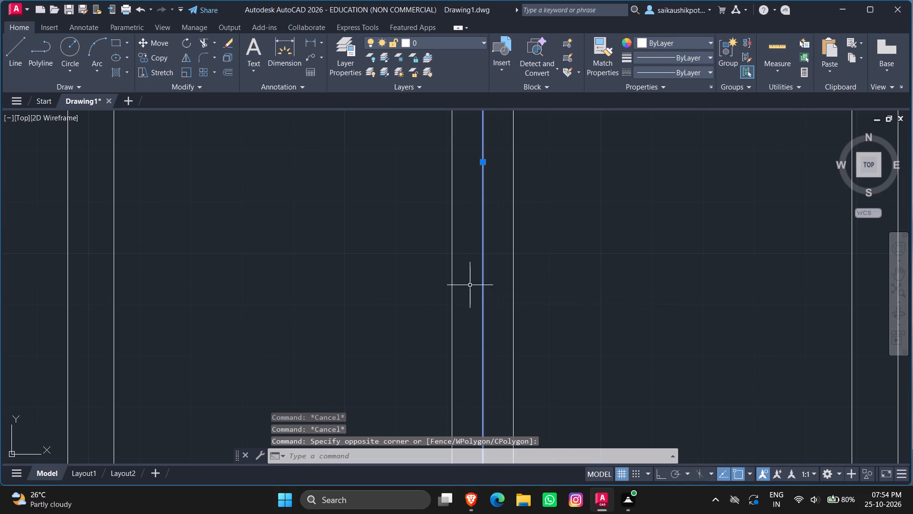
pyautogui.press('Delete')
pyautogui.scroll(1, 481, 294)
pyautogui.scroll(-4, 468, 288)
pyautogui.press('Escape')
pyautogui.press('Escape')
pyautogui.press('Escape')
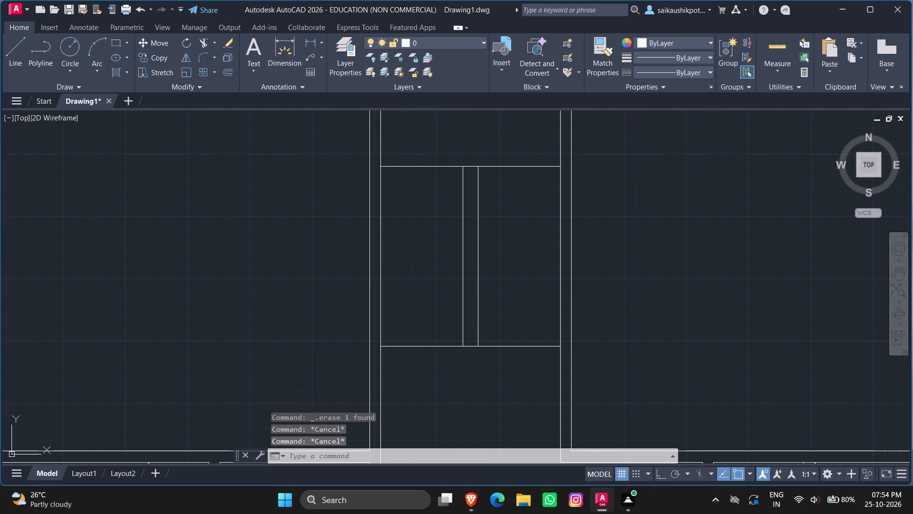
pyautogui.press('Escape')
pyautogui.press('Escape')
# Offset the right vertical line of the narrow central strip 2" toward the inside of the strip.
pyautogui.press('o')
pyautogui.press('Return')
pyautogui.write('2"')
pyautogui.press('Return')
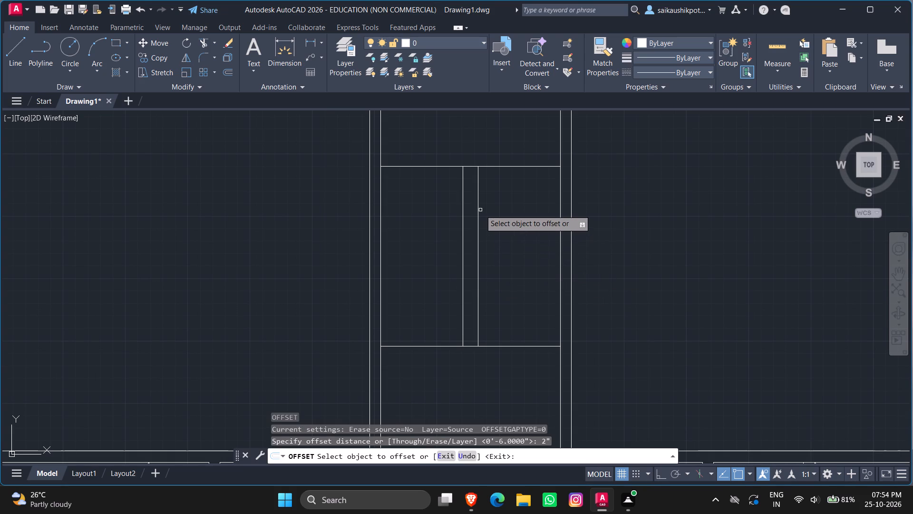
pyautogui.click(479, 210)
pyautogui.click(465, 217)
pyautogui.scroll(3, 461, 173)
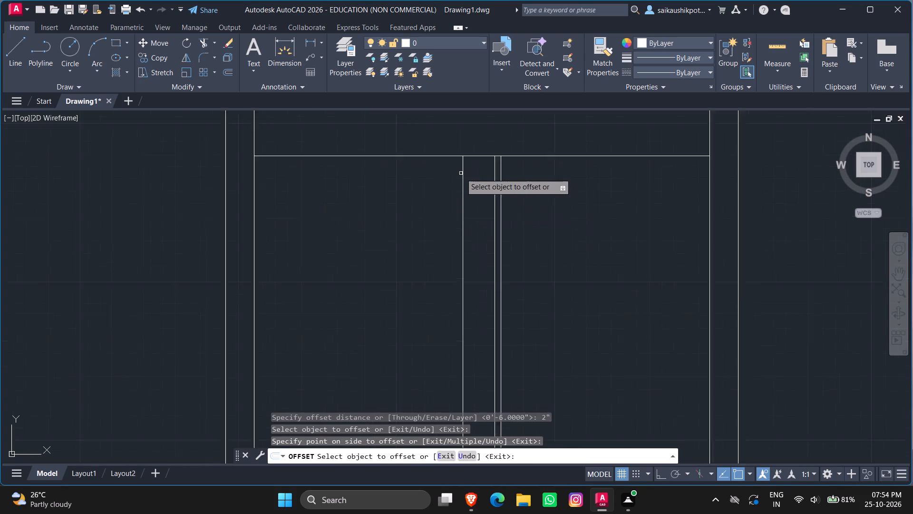
# Offset the horizontal line at the strip's top 2" downward and the strip's left vertical line 2" inward.
pyautogui.click(479, 143)
pyautogui.click(487, 179)
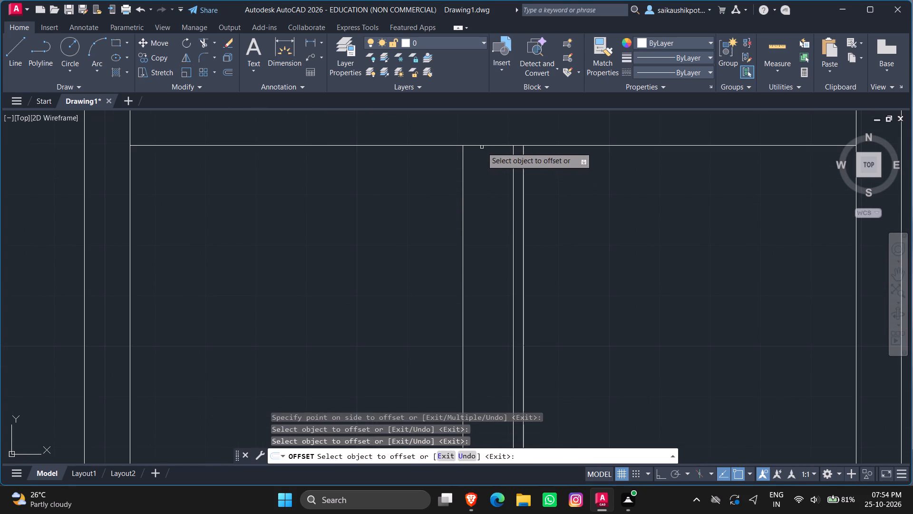
pyautogui.click(482, 147)
pyautogui.click(479, 145)
pyautogui.doubleClick(482, 170)
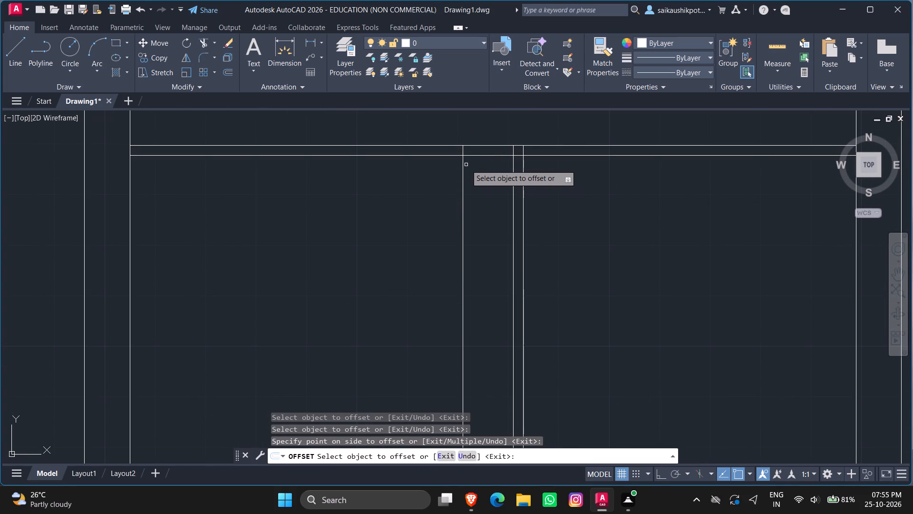
pyautogui.click(463, 165)
pyautogui.click(486, 181)
# Offset the horizontal line at the narrow central strip's bottom end 2" upward.
pyautogui.scroll(-4, 491, 143)
pyautogui.scroll(5, 497, 227)
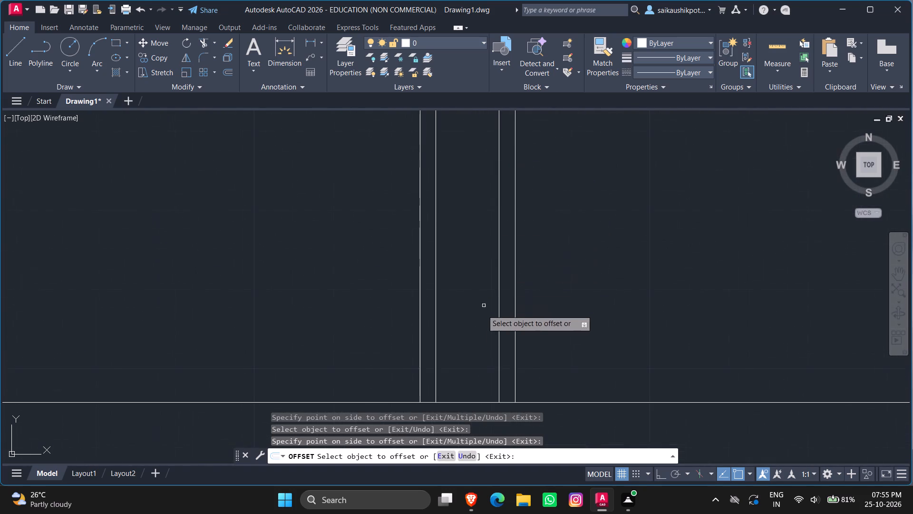
pyautogui.scroll(1, 481, 314)
pyautogui.scroll(-4, 476, 334)
pyautogui.scroll(1, 476, 352)
pyautogui.click(470, 354)
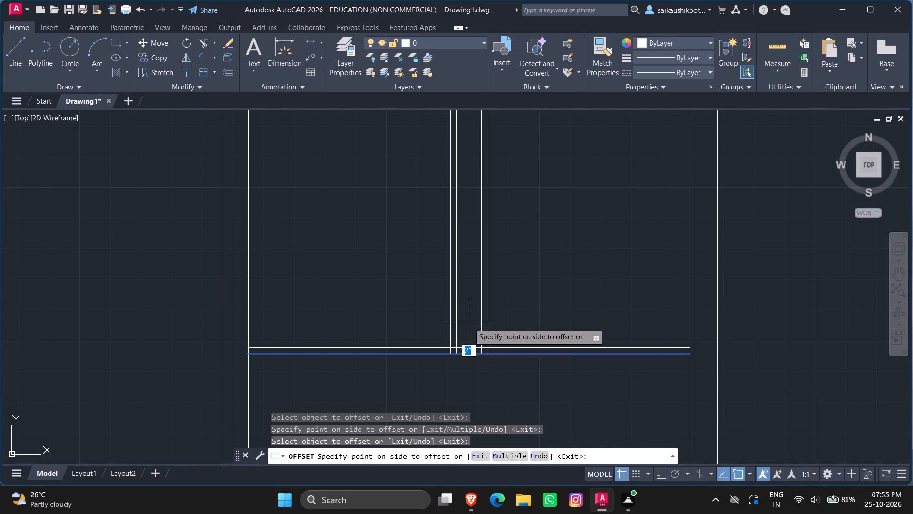
pyautogui.click(469, 323)
pyautogui.press('Escape')
pyautogui.press('Escape')
pyautogui.press('Escape')
# Trim the offset horizontal lines at both ends of the strip back to the strip's outer vertical lines.
pyautogui.write('tr')
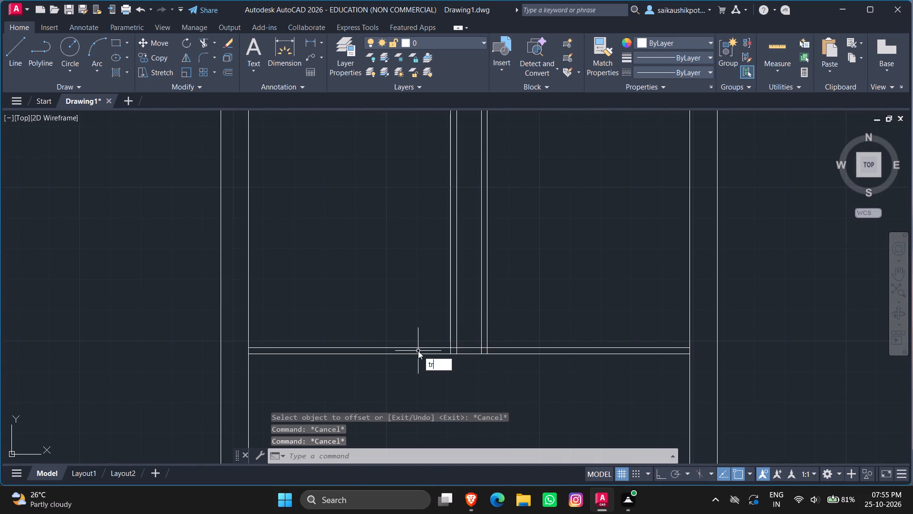
pyautogui.press('Return')
pyautogui.press('Return')
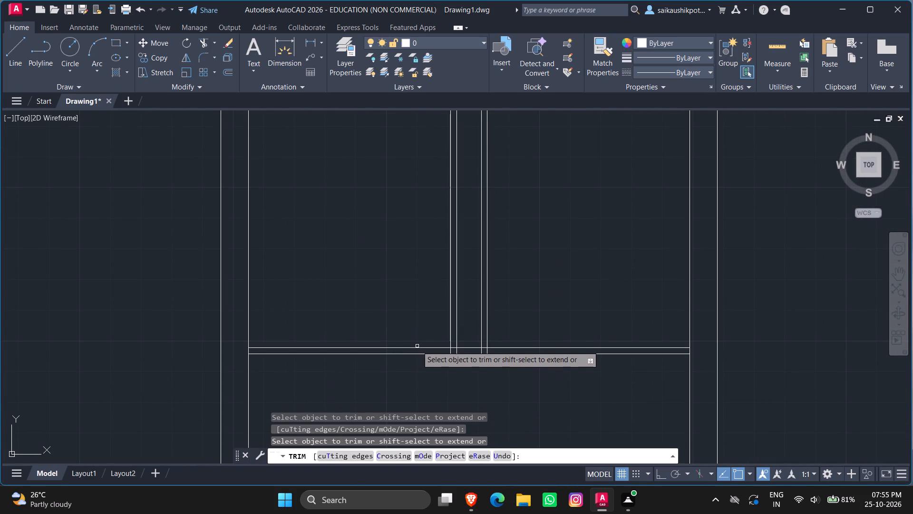
pyautogui.click(418, 348)
pyautogui.click(502, 348)
pyautogui.scroll(-2, 500, 347)
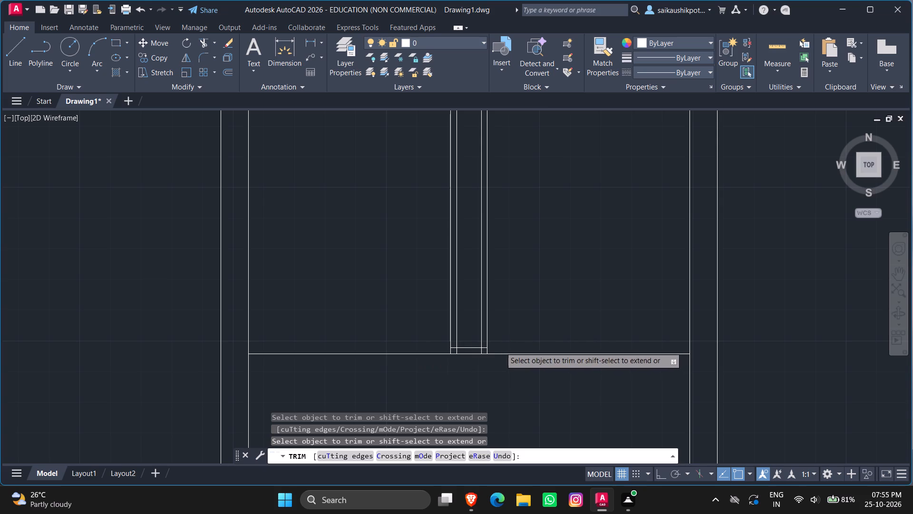
pyautogui.scroll(-2, 497, 348)
pyautogui.scroll(4, 492, 278)
pyautogui.click(492, 305)
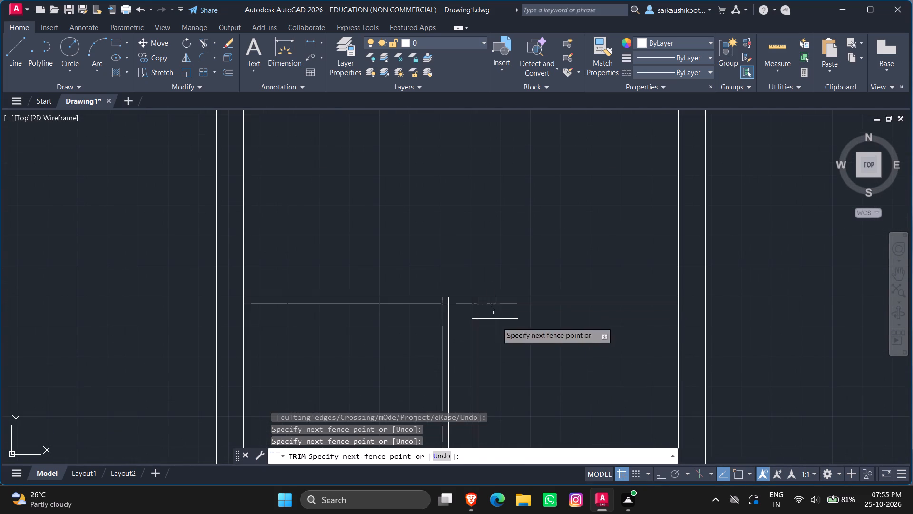
pyautogui.click(498, 325)
pyautogui.click(495, 303)
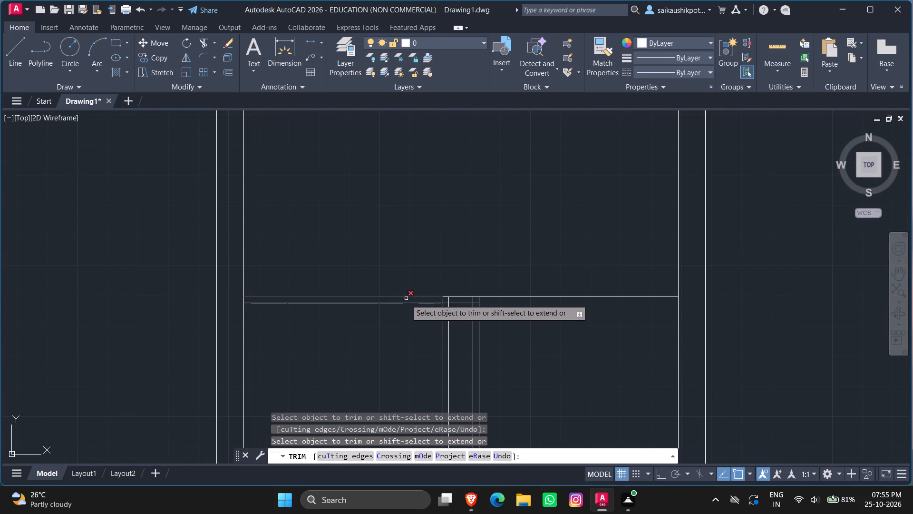
pyautogui.click(406, 302)
# Trim the overlapping line ends at the strip's two top inner corners, leaving clean corners on the inner rectangle.
pyautogui.scroll(5, 443, 309)
pyautogui.moveTo(492, 244); pyautogui.dragTo(476, 245)
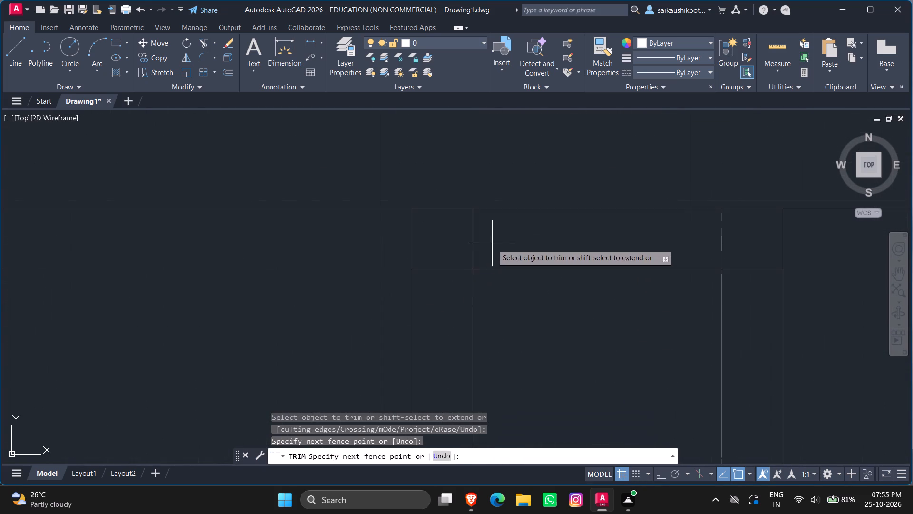
pyautogui.moveTo(476, 245); pyautogui.dragTo(444, 294)
pyautogui.moveTo(699, 234); pyautogui.dragTo(744, 308)
pyautogui.scroll(-1, 623, 182)
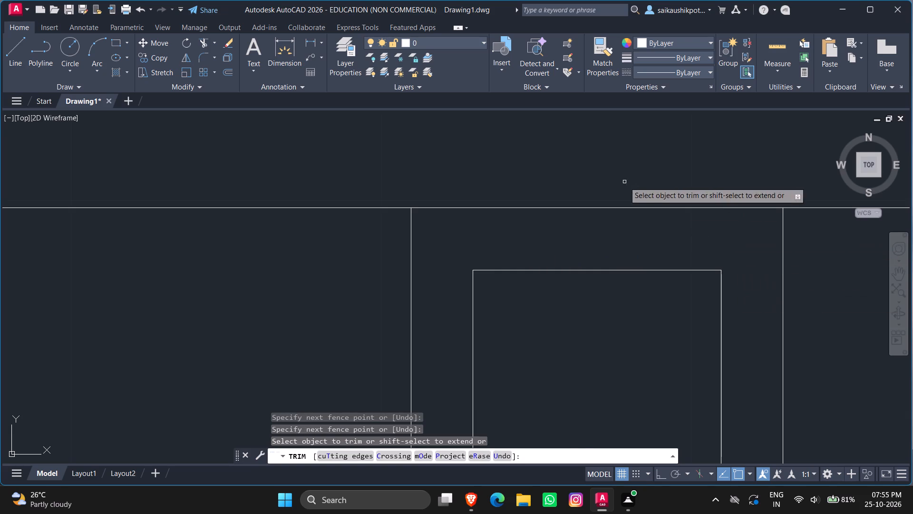
# Trim the overlapping line ends at the strip's two bottom inner corners to close the inner rectangle.
pyautogui.scroll(-7, 623, 182)
pyautogui.scroll(6, 615, 411)
pyautogui.scroll(-1, 592, 168)
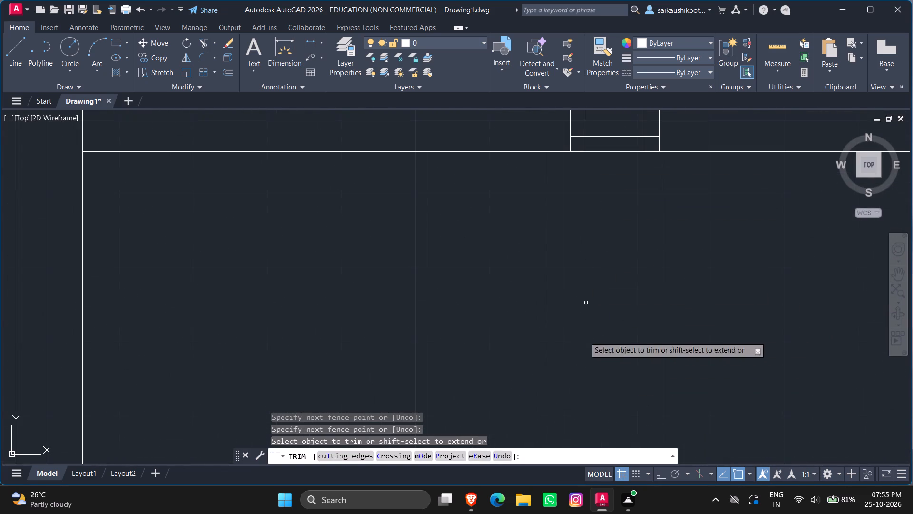
pyautogui.scroll(-3, 602, 275)
pyautogui.scroll(3, 602, 217)
pyautogui.scroll(3, 570, 320)
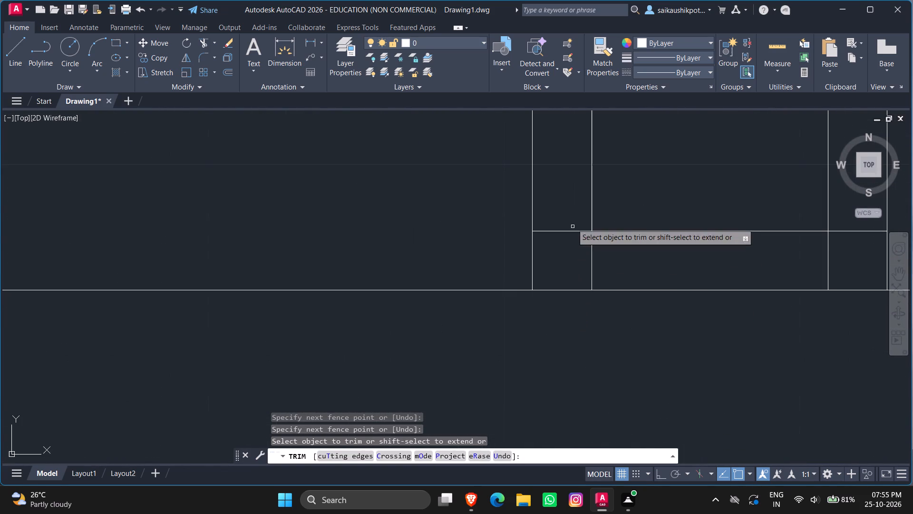
pyautogui.moveTo(564, 209); pyautogui.dragTo(621, 258)
pyautogui.scroll(-4, 480, 303)
pyautogui.scroll(3, 513, 306)
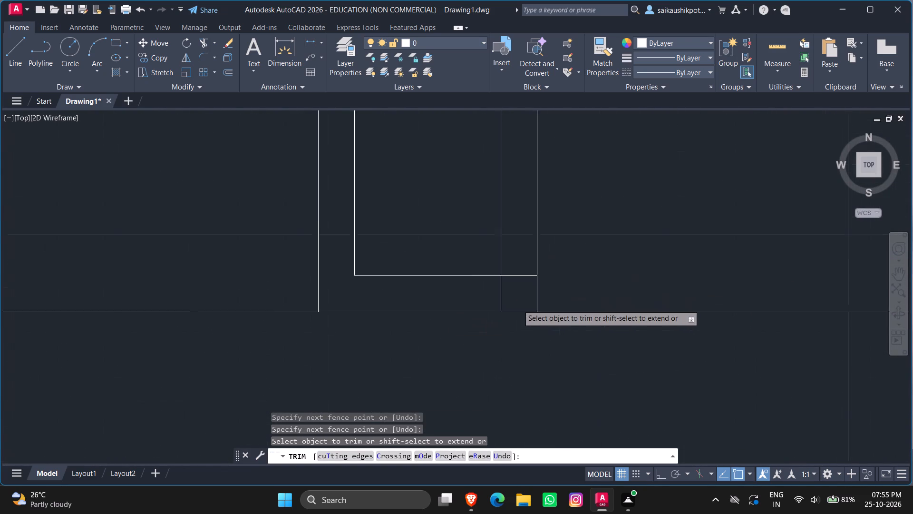
pyautogui.scroll(2, 519, 304)
pyautogui.moveTo(510, 221); pyautogui.dragTo(417, 292)
pyautogui.scroll(-7, 531, 307)
pyautogui.press('Escape')
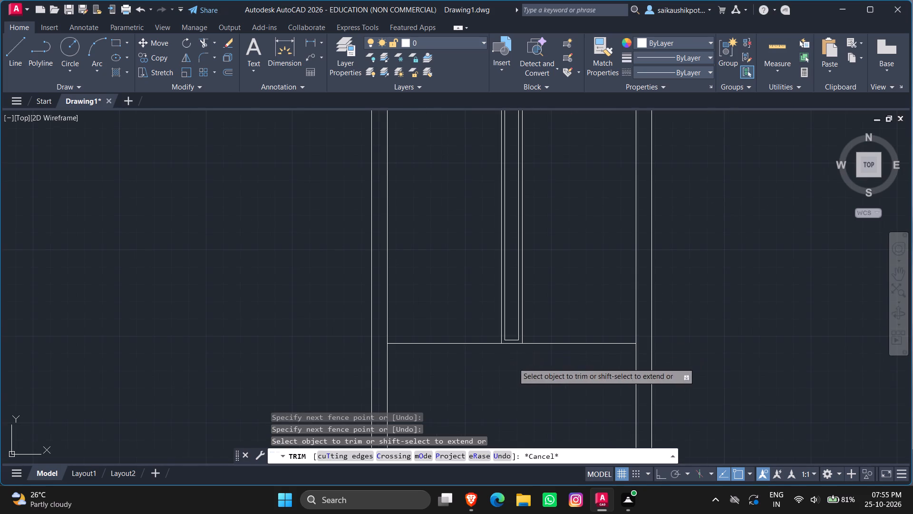
pyautogui.press('Escape')
# Offset the horizontal line at the strip's top downward at 1' spacing, offsetting each new line in turn, to make four tread lines.
pyautogui.scroll(-1, 533, 391)
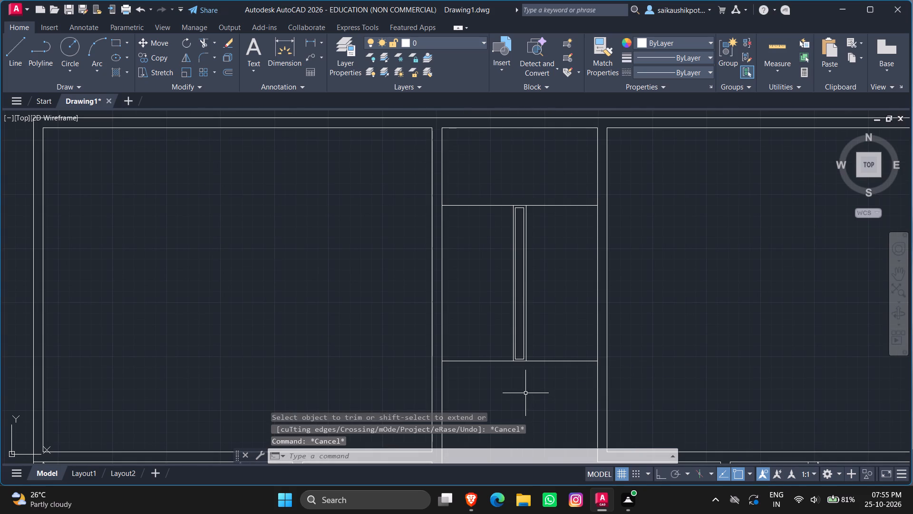
pyautogui.press('Escape')
pyautogui.press('Escape')
pyautogui.press('Escape')
pyautogui.press('Escape')
pyautogui.press('Escape')
pyautogui.press('Escape')
pyautogui.press('Escape')
pyautogui.press('o')
pyautogui.press('Return')
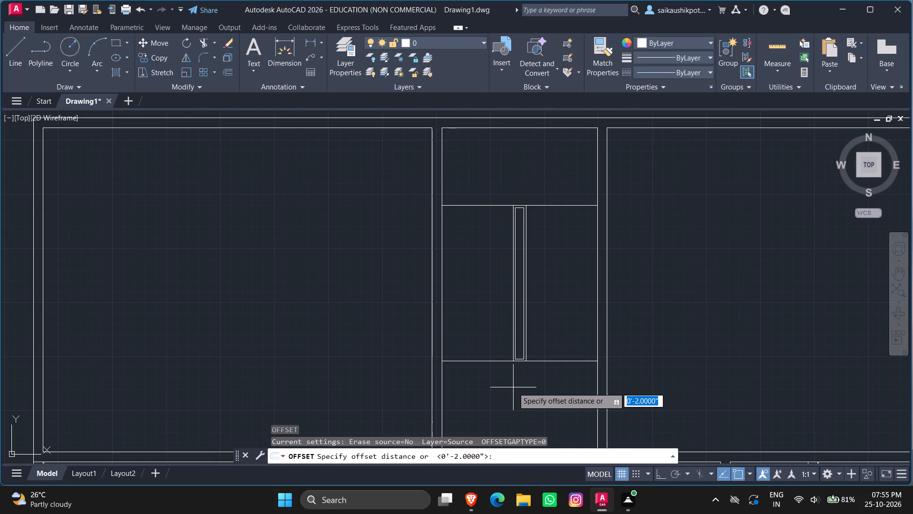
pyautogui.press('9')
pyautogui.press('BackSpace')
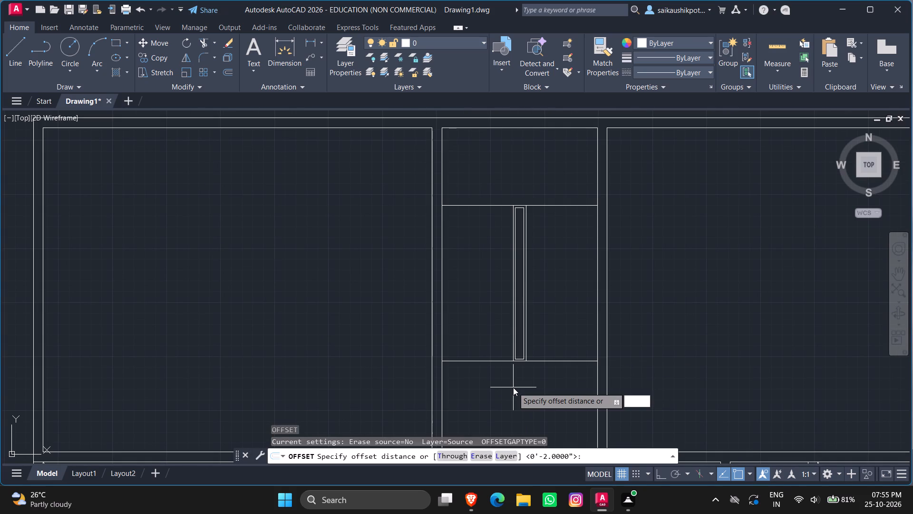
pyautogui.write("1'")
pyautogui.press('Return')
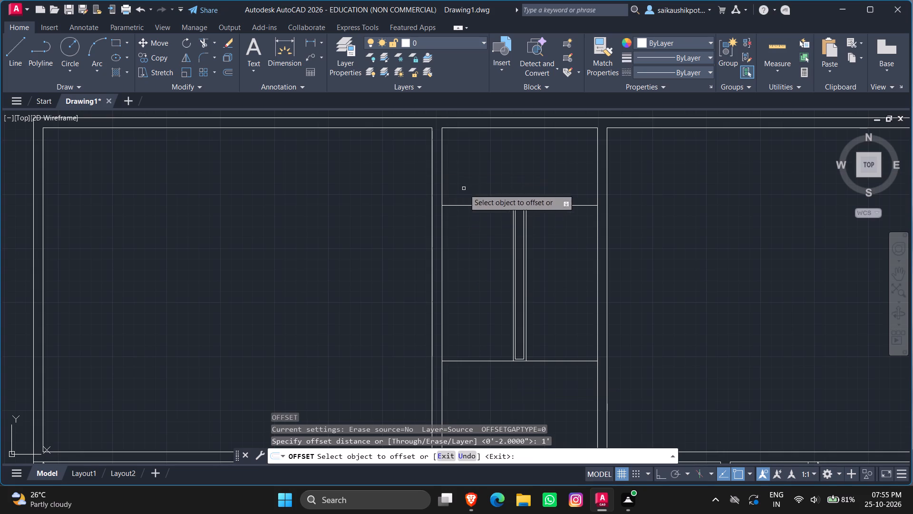
pyautogui.click(474, 205)
pyautogui.click(477, 227)
pyautogui.click(483, 218)
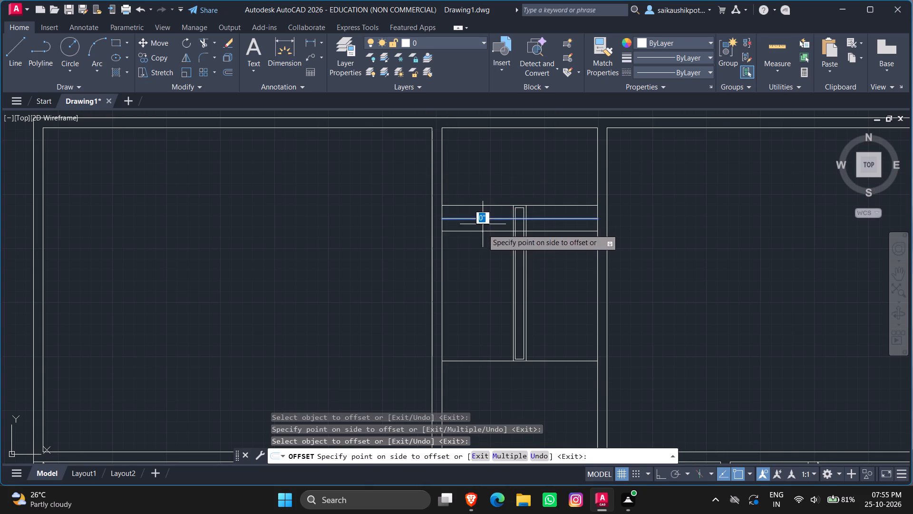
pyautogui.click(486, 240)
pyautogui.click(484, 231)
pyautogui.click(483, 250)
pyautogui.click(480, 245)
pyautogui.click(482, 267)
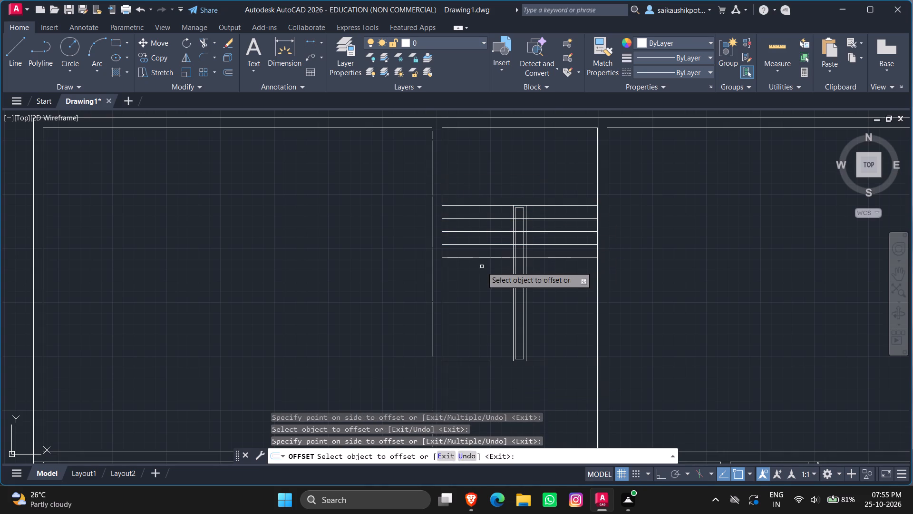
# Add seven more tread lines below at the same 1' offset, stopping one spacing above the strip's bottom line.
pyautogui.click(479, 257)
pyautogui.click(481, 281)
pyautogui.click(479, 269)
pyautogui.click(483, 287)
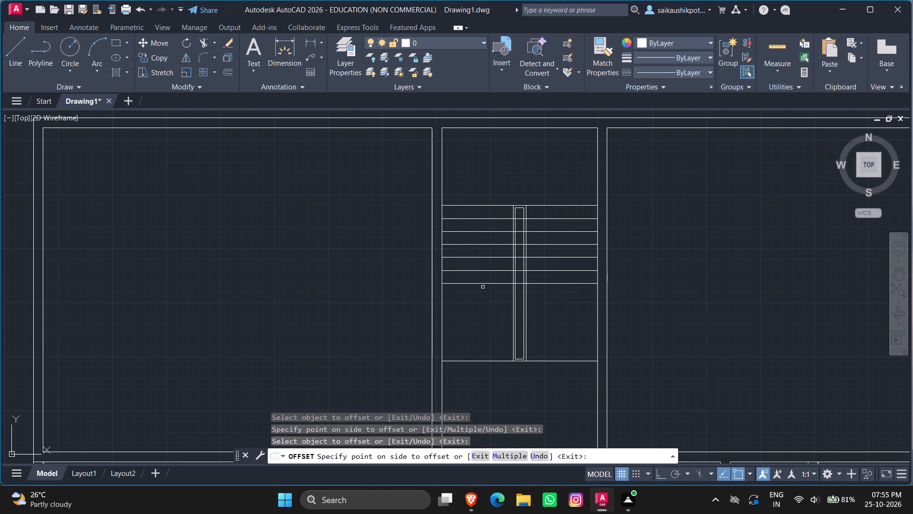
pyautogui.click(476, 283)
pyautogui.click(479, 300)
pyautogui.click(477, 296)
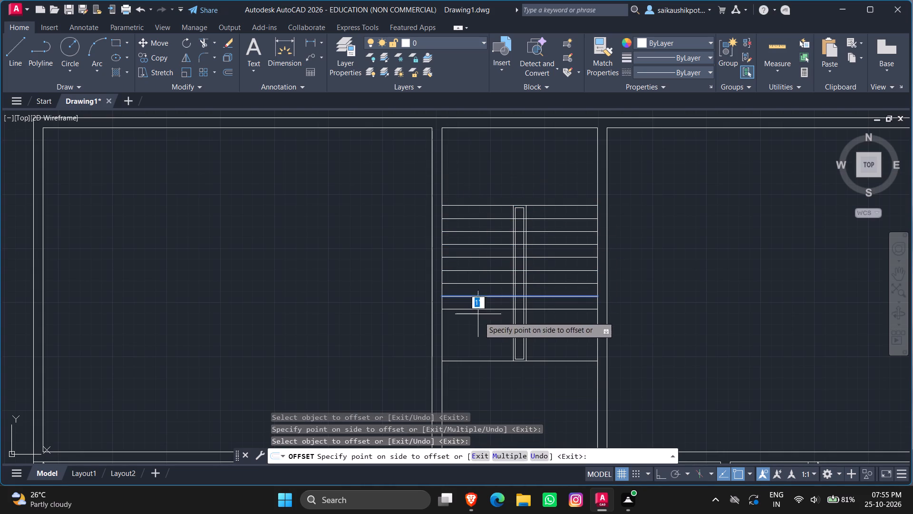
pyautogui.click(479, 316)
pyautogui.click(474, 308)
pyautogui.click(479, 326)
pyautogui.click(478, 321)
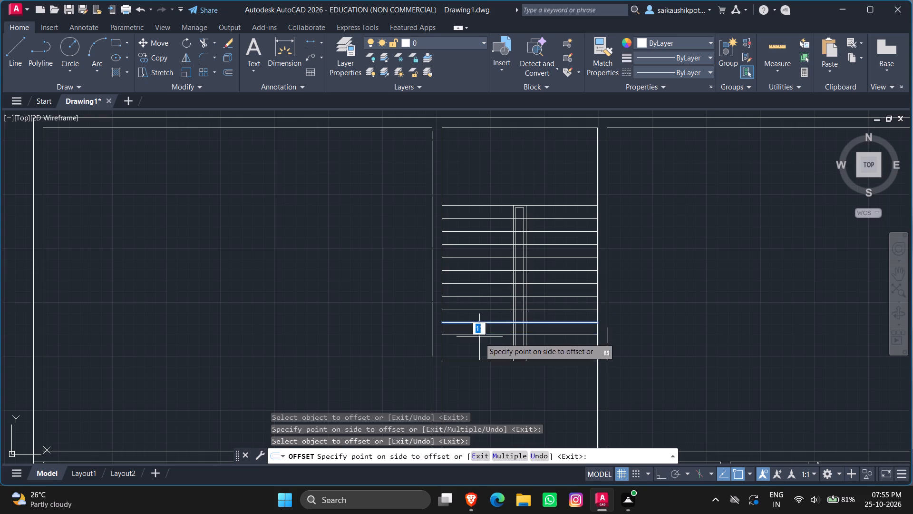
pyautogui.click(479, 338)
pyautogui.click(475, 335)
pyautogui.click(478, 350)
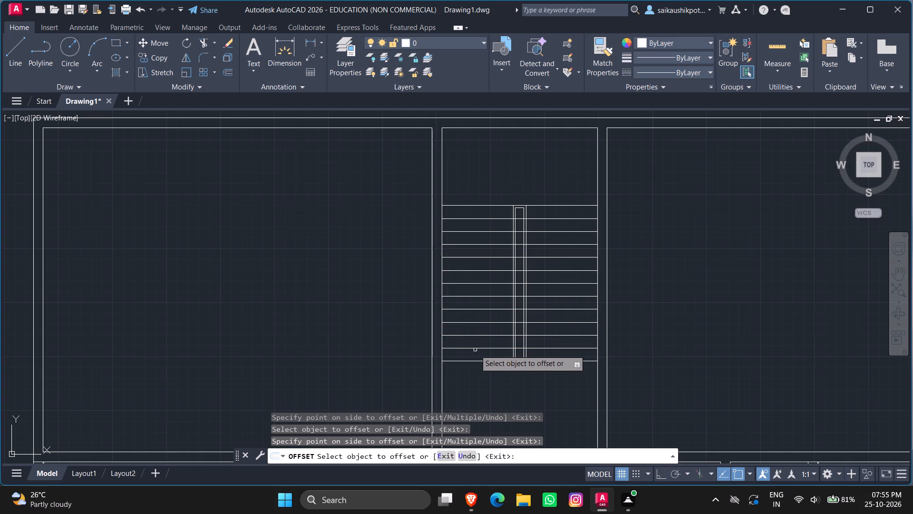
pyautogui.press('Escape')
pyautogui.press('Escape')
pyautogui.press('Escape')
# Trim the five lowest tread lines where they cross the inside of the strip's inner rectangle.
pyautogui.scroll(2, 513, 371)
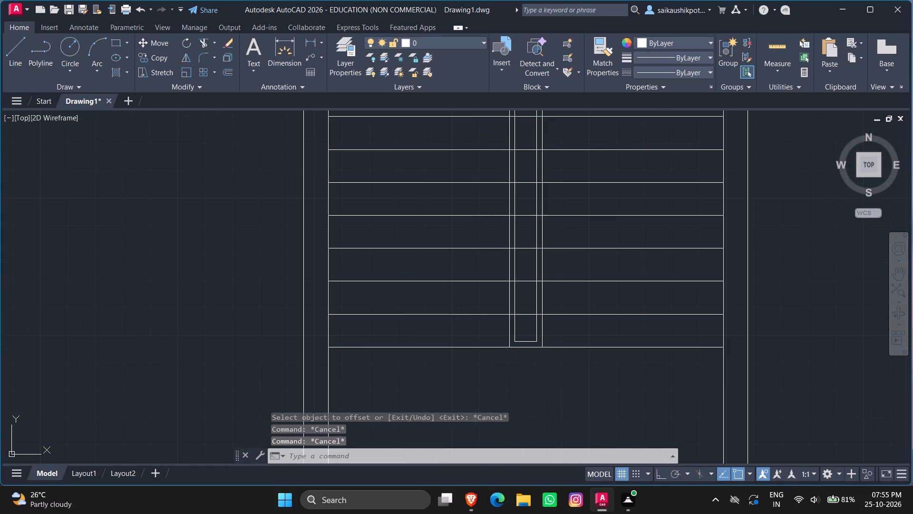
pyautogui.press('Escape')
pyautogui.press('Escape')
pyautogui.write('tr')
pyautogui.press('Return')
pyautogui.press('Return')
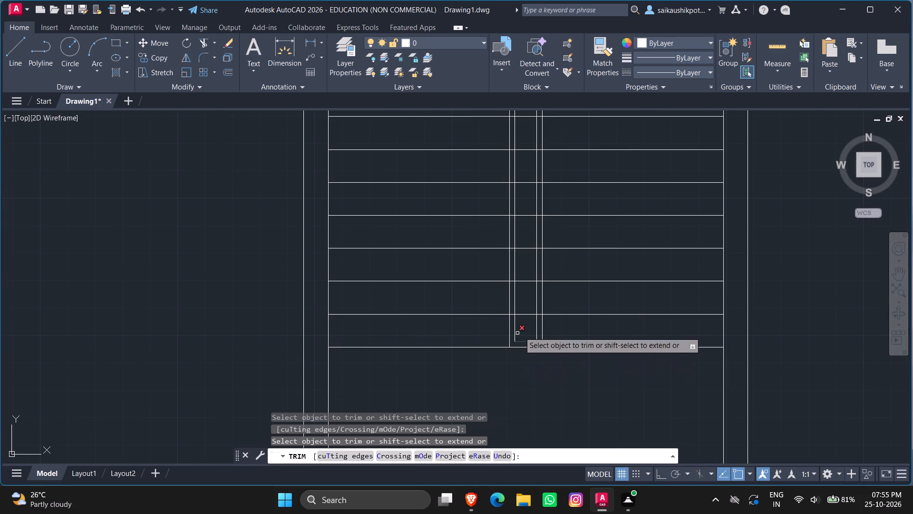
pyautogui.scroll(5, 523, 327)
pyautogui.scroll(-5, 523, 327)
pyautogui.click(523, 324)
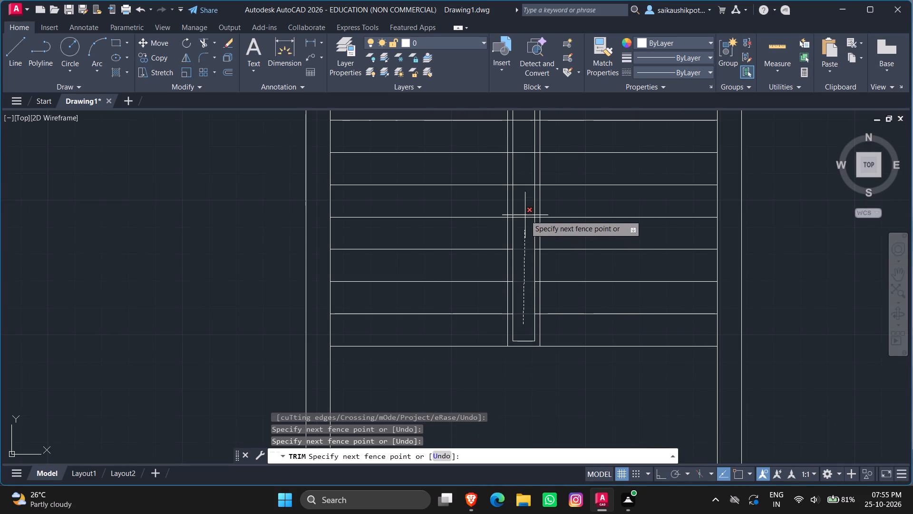
pyautogui.click(524, 170)
# Trim the remaining six upper tread lines out of the inside of the strip's inner rectangle.
pyautogui.scroll(-3, 517, 264)
pyautogui.scroll(1, 519, 188)
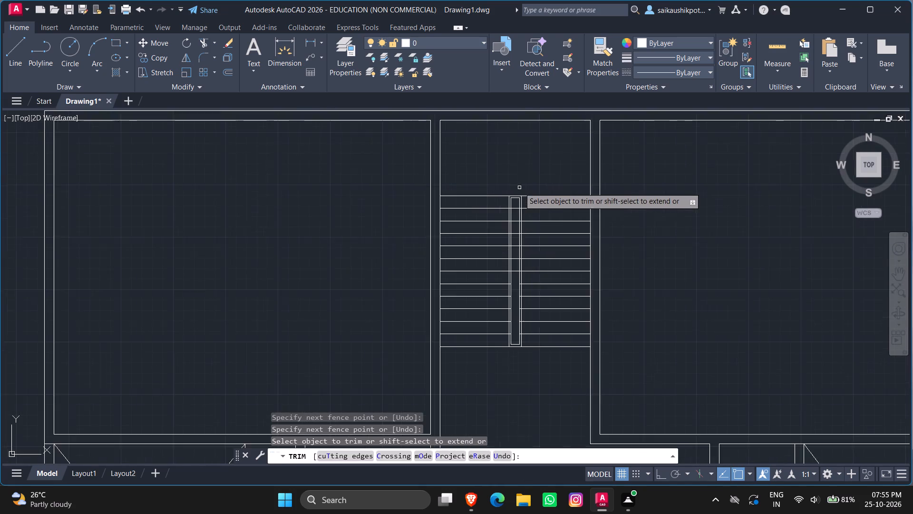
pyautogui.scroll(1, 514, 227)
pyautogui.scroll(2, 514, 292)
pyautogui.click(510, 322)
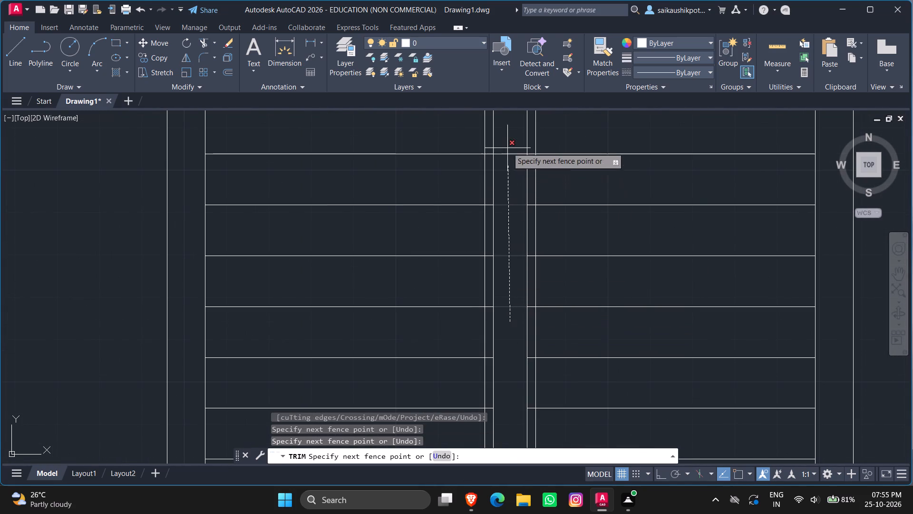
pyautogui.click(509, 131)
pyautogui.scroll(-4, 502, 280)
pyautogui.scroll(3, 506, 239)
pyautogui.scroll(2, 490, 337)
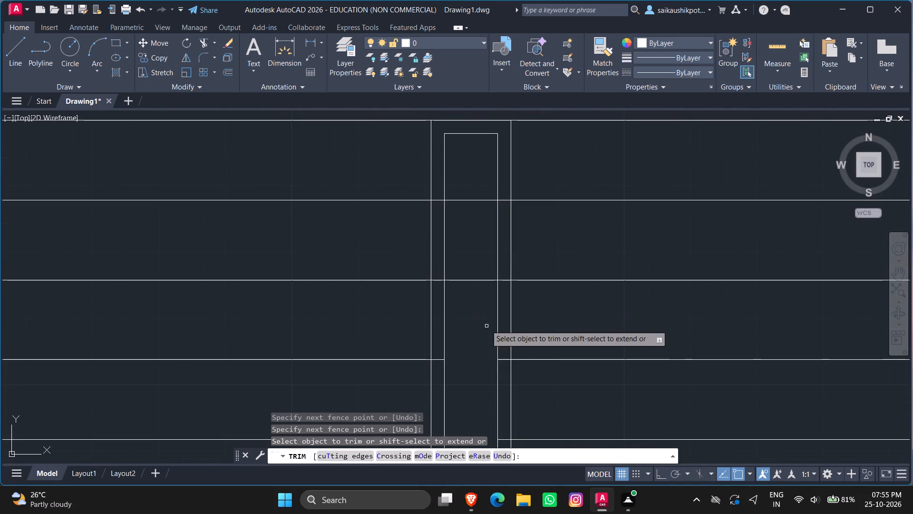
pyautogui.click(474, 285)
pyautogui.click(470, 169)
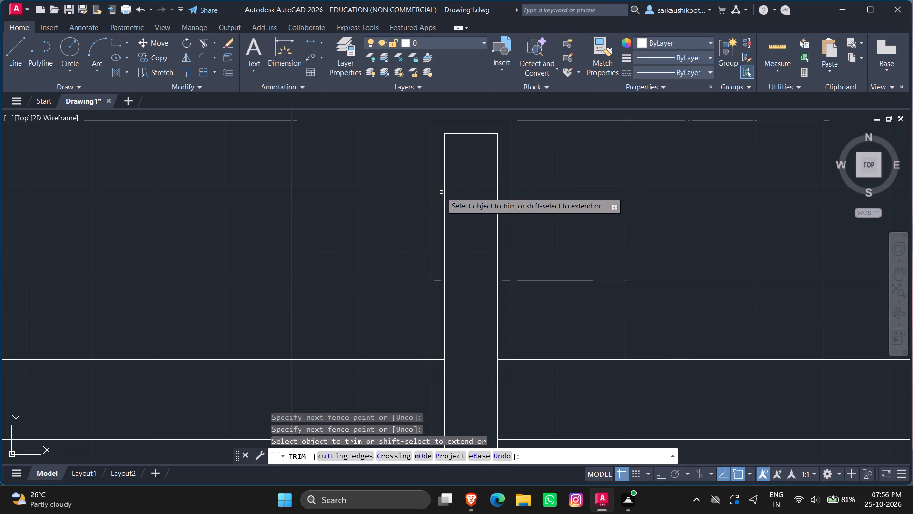
# Trim the top four tread lines out of the gaps between the strip's outer lines and inner rectangle, on both sides.
pyautogui.click(437, 189)
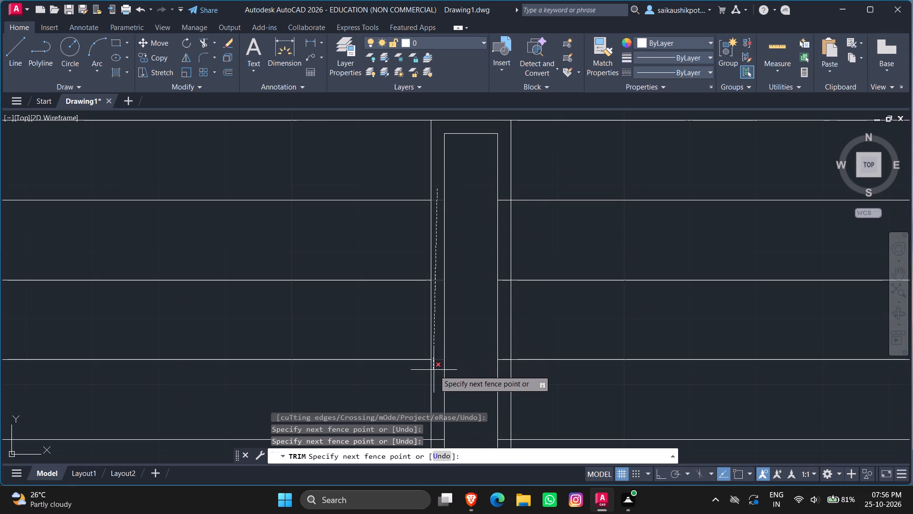
pyautogui.click(437, 383)
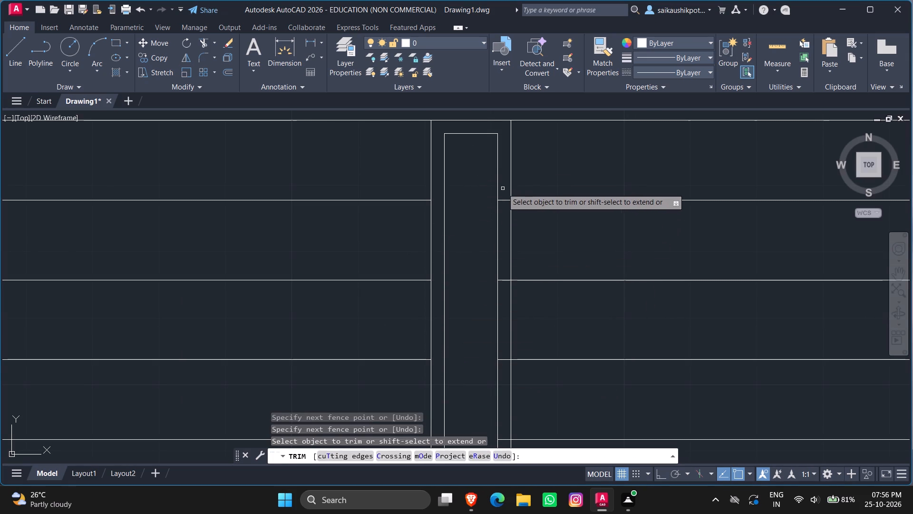
pyautogui.click(503, 188)
pyautogui.click(505, 378)
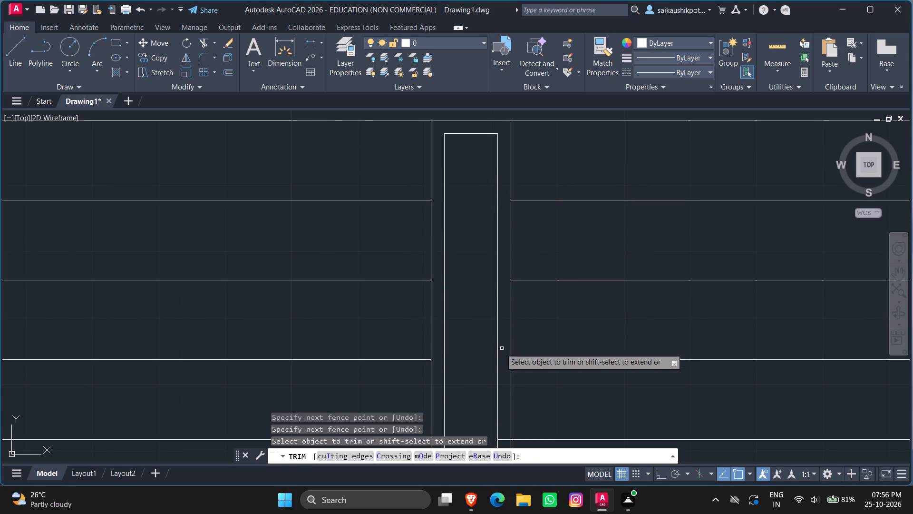
pyautogui.scroll(-4, 497, 356)
pyautogui.scroll(-2, 499, 285)
pyautogui.scroll(4, 503, 325)
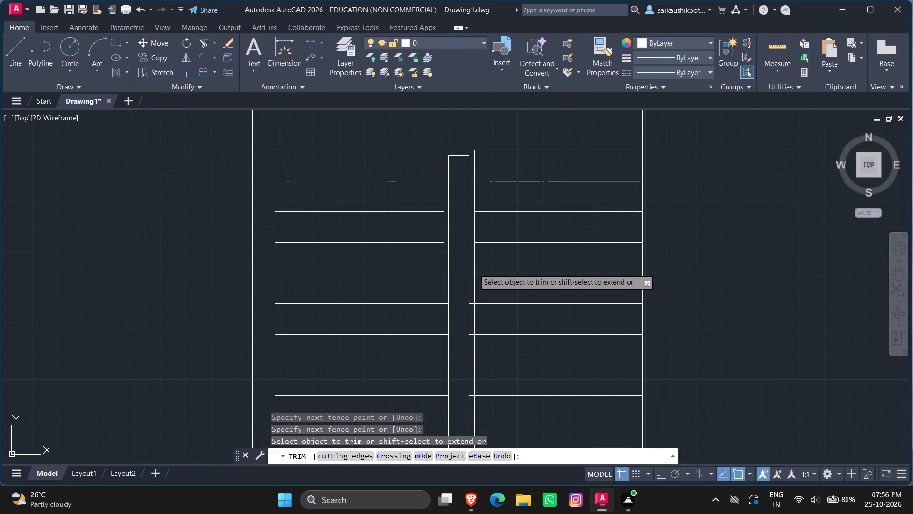
pyautogui.scroll(4, 472, 266)
pyautogui.moveTo(453, 257); pyautogui.dragTo(450, 267)
pyautogui.click(450, 291)
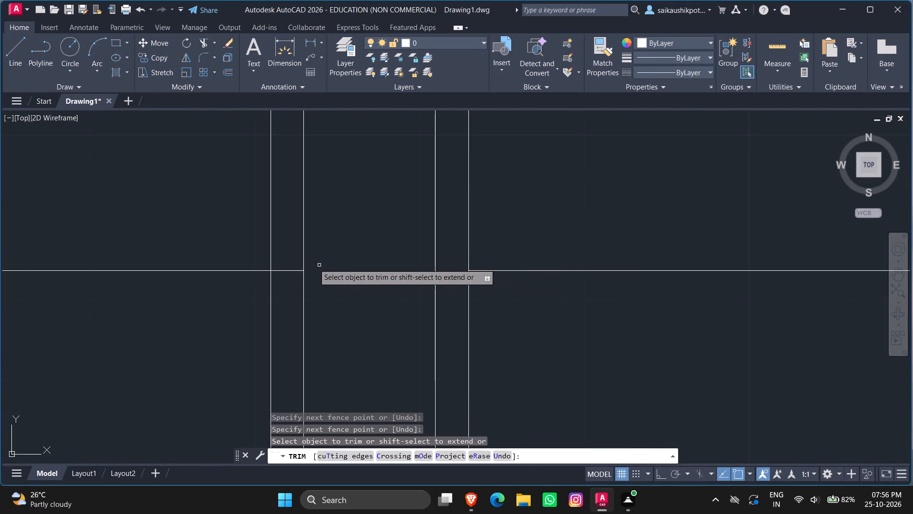
pyautogui.click(285, 260)
pyautogui.click(283, 281)
# Trim the fifth and sixth tread lines from the top out of both gaps between the strip's outer lines and inner rectangle.
pyautogui.scroll(-4, 355, 215)
pyautogui.scroll(3, 344, 278)
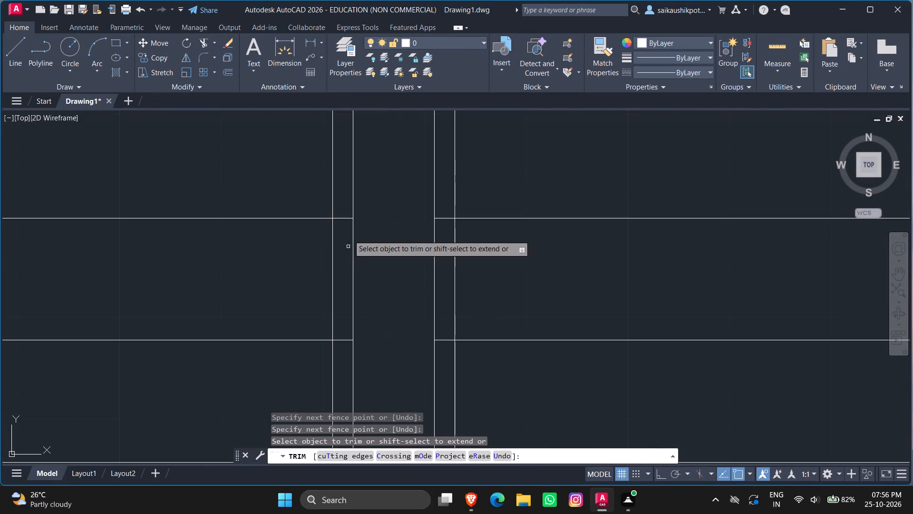
pyautogui.click(340, 202)
pyautogui.click(348, 232)
pyautogui.click(443, 213)
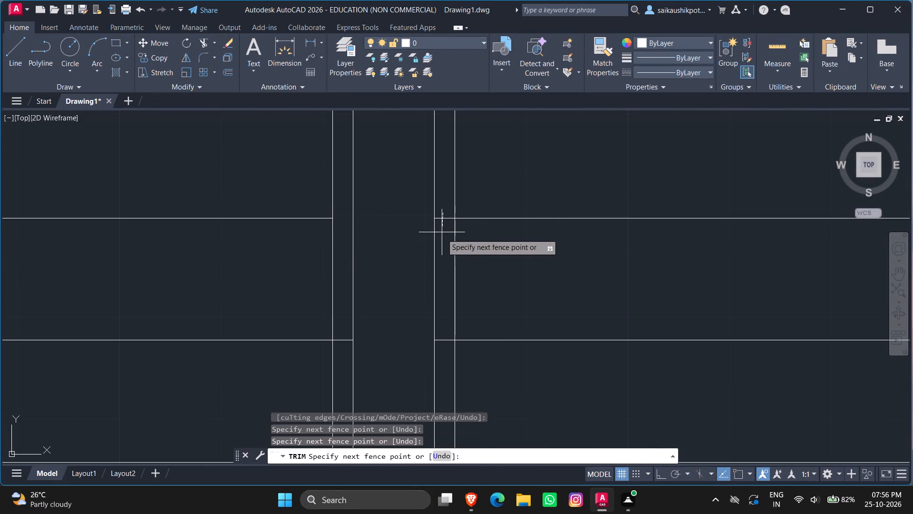
pyautogui.click(442, 234)
pyautogui.scroll(-2, 452, 224)
pyautogui.scroll(2, 446, 290)
pyautogui.click(448, 232)
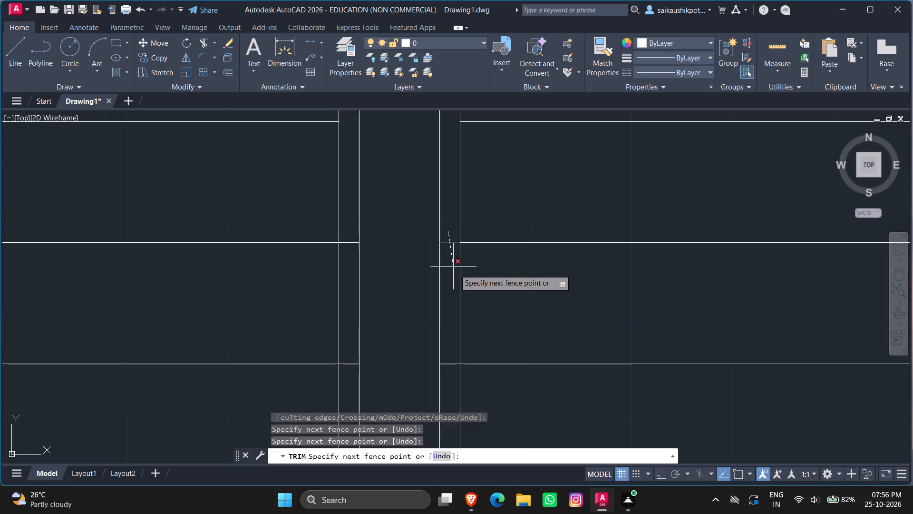
pyautogui.click(455, 273)
pyautogui.click(347, 240)
pyautogui.click(349, 253)
# Trim the seventh and eighth tread lines from the top out of the gaps on both sides of the strip's inner rectangle.
pyautogui.scroll(-3, 370, 250)
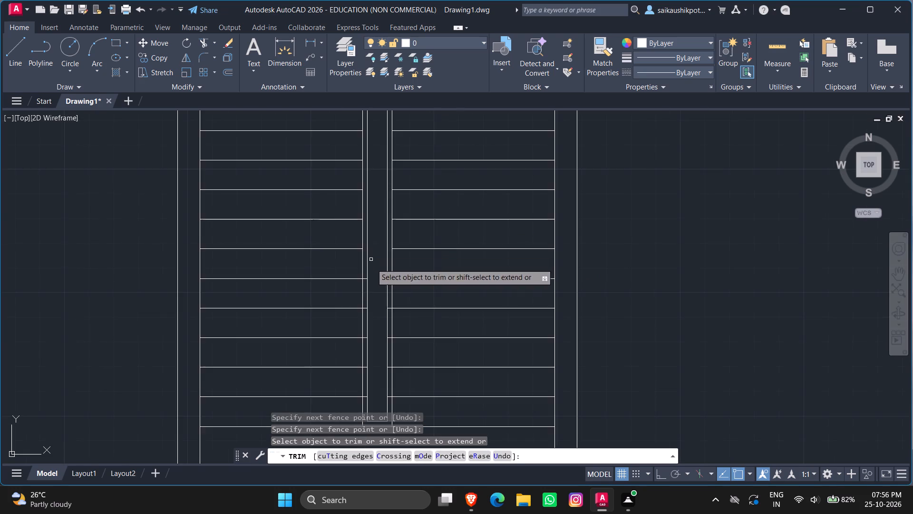
pyautogui.scroll(3, 378, 293)
pyautogui.click(317, 227)
pyautogui.click(314, 248)
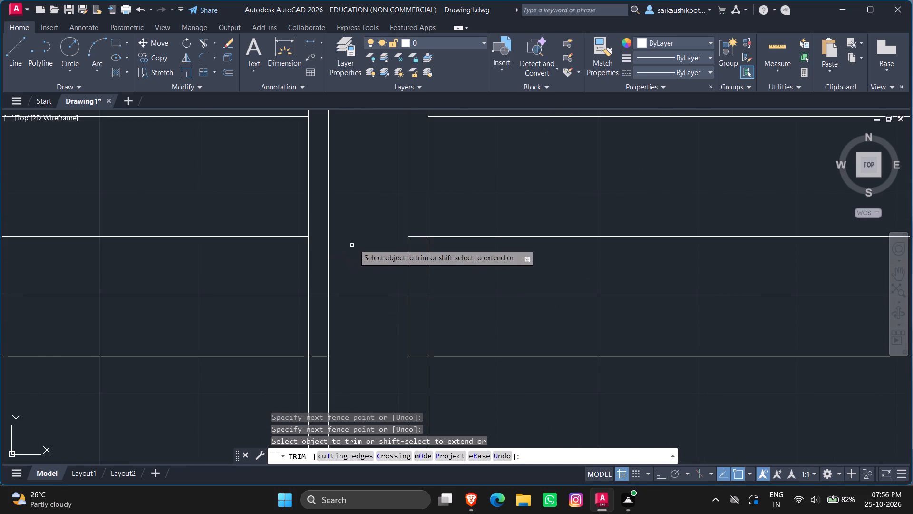
pyautogui.click(421, 227)
pyautogui.click(418, 256)
pyautogui.scroll(-2, 422, 229)
pyautogui.scroll(1, 419, 295)
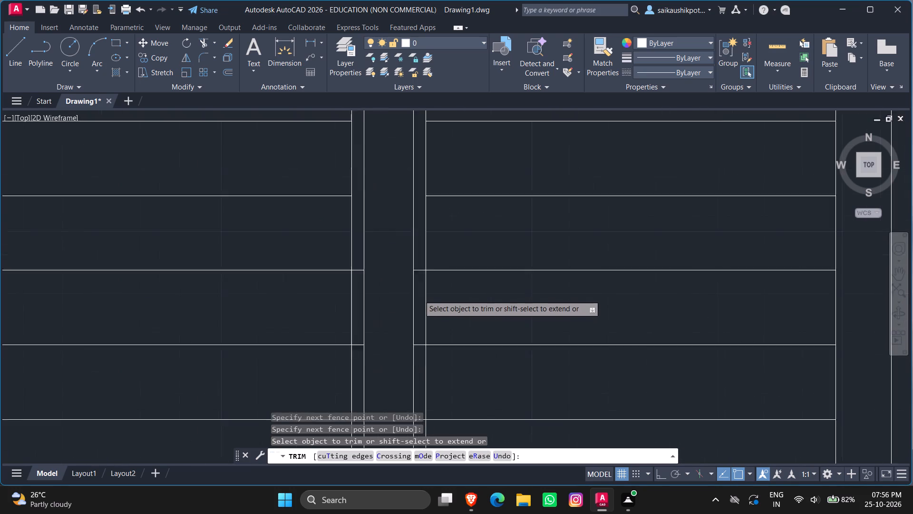
pyautogui.scroll(1, 419, 295)
pyautogui.click(418, 249)
pyautogui.click(419, 275)
pyautogui.click(321, 249)
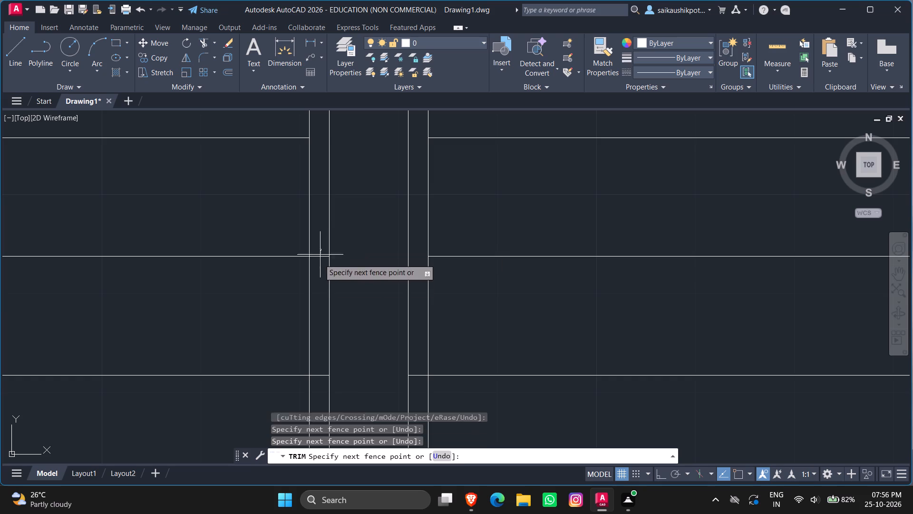
pyautogui.click(319, 273)
# Trim the three lowest tread lines out of the gaps on both sides of the strip's inner rectangle and end trimming.
pyautogui.scroll(-2, 375, 211)
pyautogui.scroll(2, 351, 300)
pyautogui.moveTo(353, 229); pyautogui.dragTo(353, 234)
pyautogui.click(354, 253)
pyautogui.moveTo(453, 228); pyautogui.dragTo(453, 233)
pyautogui.click(451, 260)
pyautogui.scroll(-2, 360, 241)
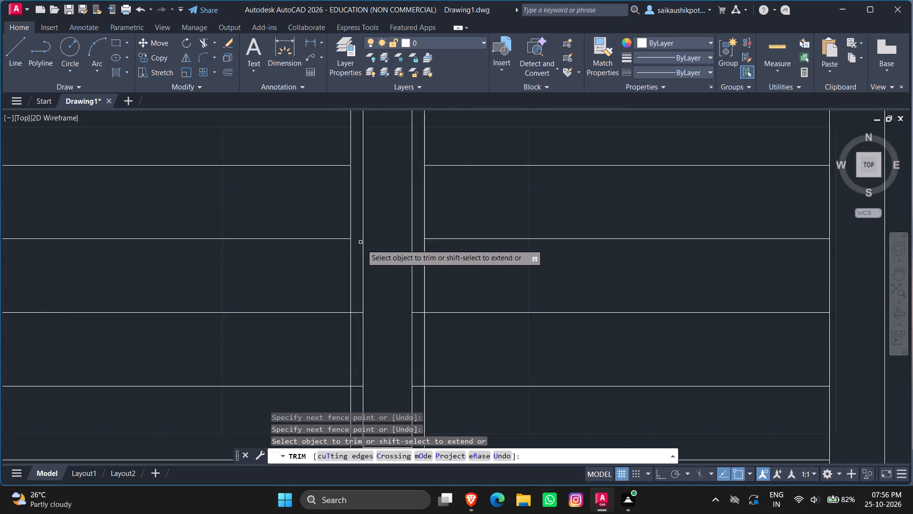
pyautogui.scroll(2, 365, 300)
pyautogui.click(345, 257)
pyautogui.click(344, 286)
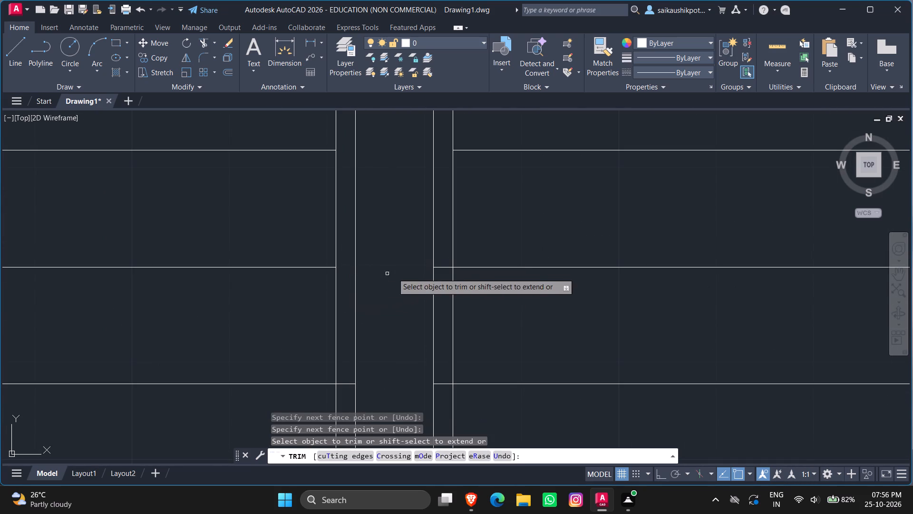
pyautogui.click(442, 258)
pyautogui.click(442, 289)
pyautogui.scroll(-3, 356, 256)
pyautogui.scroll(3, 363, 315)
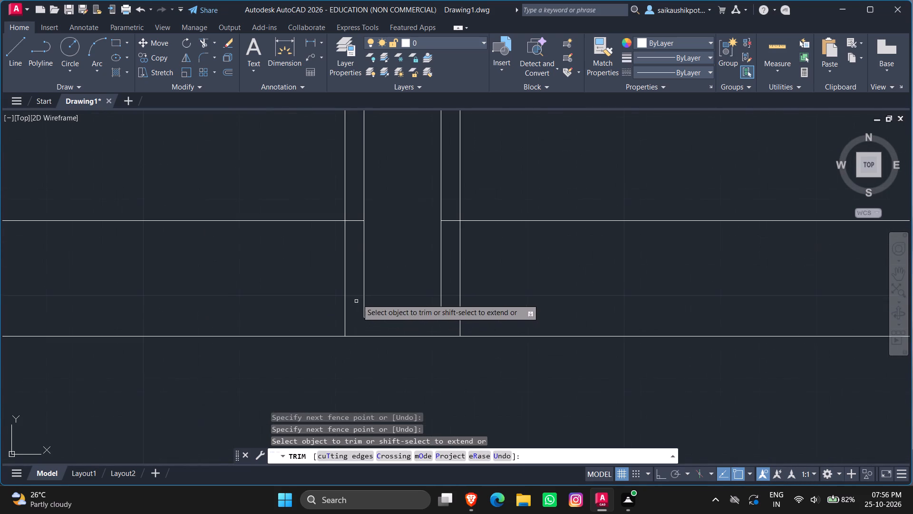
pyautogui.click(353, 213)
pyautogui.click(353, 237)
pyautogui.click(449, 216)
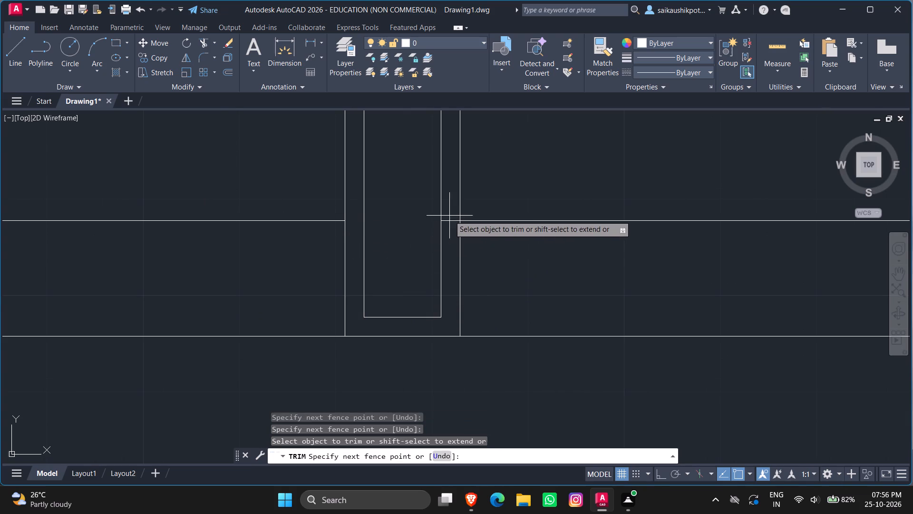
pyautogui.click(446, 237)
pyautogui.press('Escape')
pyautogui.scroll(-4, 429, 321)
pyautogui.press('Escape')
pyautogui.press('Escape')
pyautogui.press('Escape')
pyautogui.press('Escape')
pyautogui.press('Escape')
pyautogui.scroll(-1, 432, 364)
pyautogui.press('Escape')
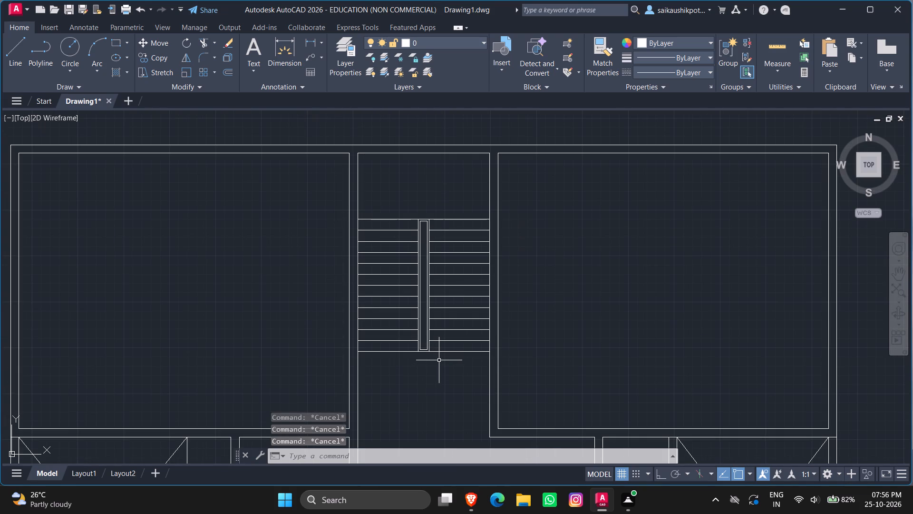
pyautogui.press('Escape')
pyautogui.press('Escape')
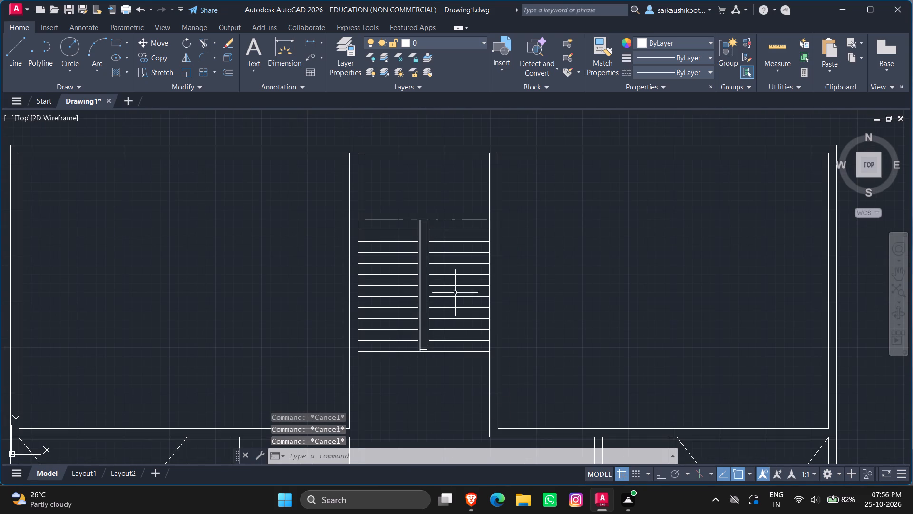
pyautogui.press('Escape')
pyautogui.press('Escape')
# Measure the width and depth of a tread in the staircase's left flight.
pyautogui.click(771, 45)
pyautogui.scroll(3, 391, 244)
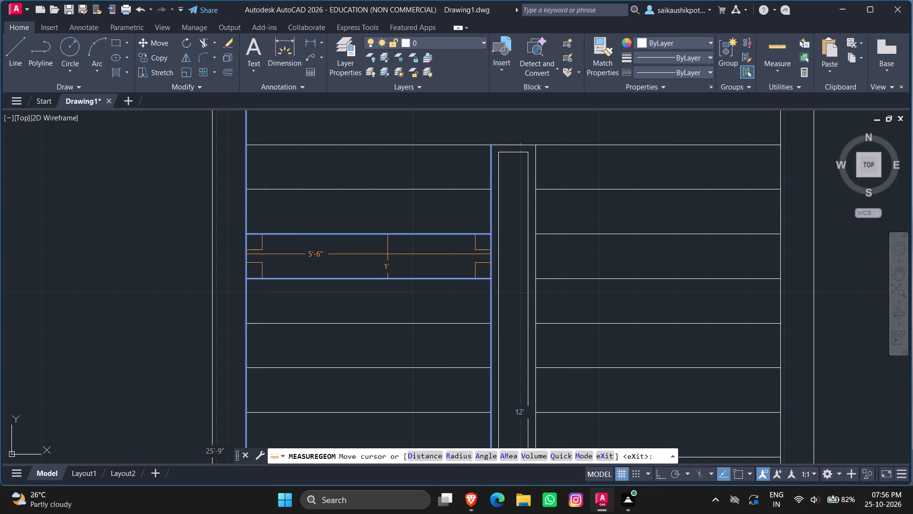
pyautogui.press('Escape')
pyautogui.press('Escape')
pyautogui.press('Escape')
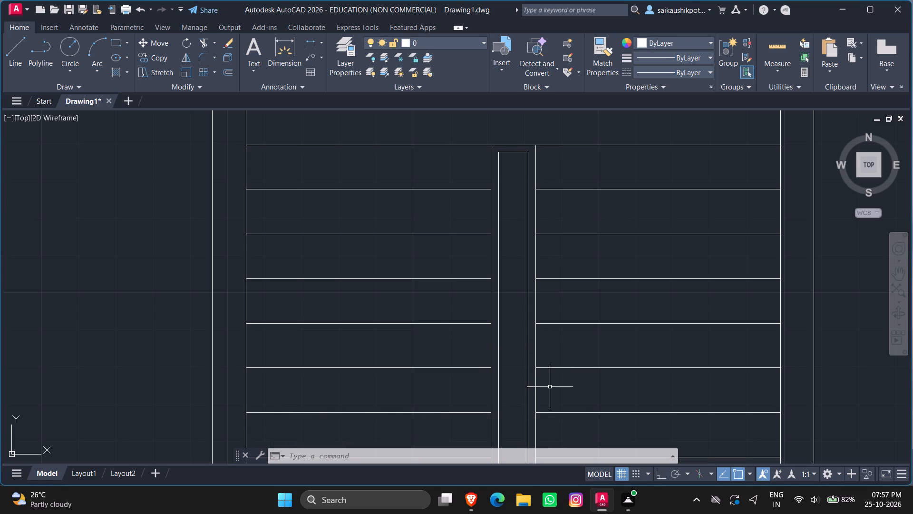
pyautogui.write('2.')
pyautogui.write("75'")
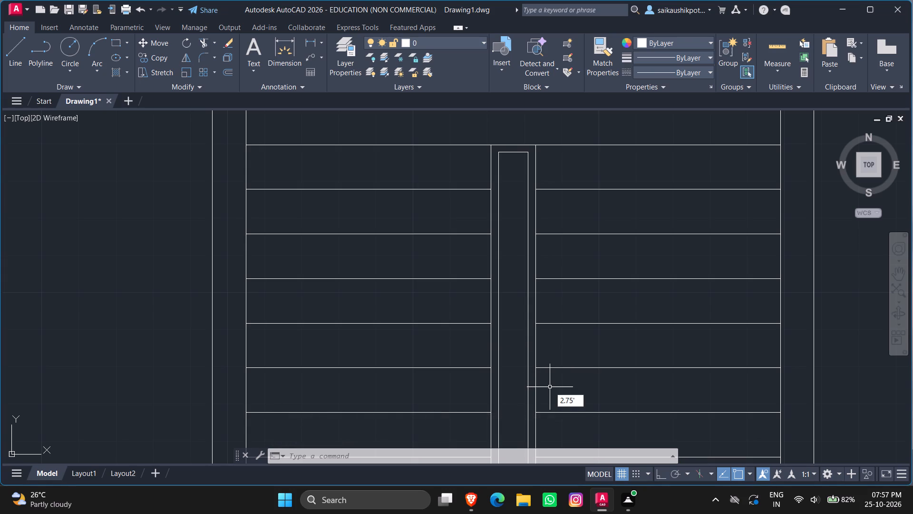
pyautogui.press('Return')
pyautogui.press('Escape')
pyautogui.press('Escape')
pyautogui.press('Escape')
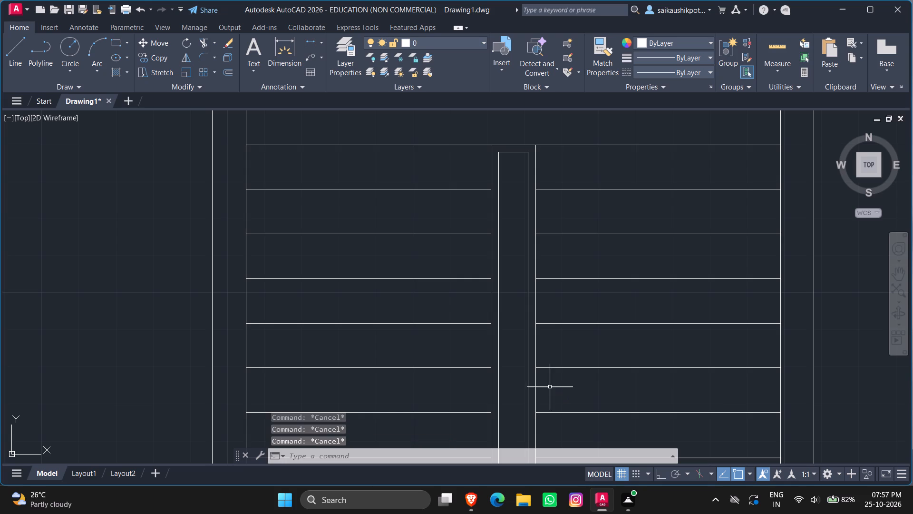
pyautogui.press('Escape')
# Offset the passage's left and right inner wall lines inward by 2.75' to make a vertical line through each stair flight.
pyautogui.press('o')
pyautogui.press('Return')
pyautogui.write("2.75'")
pyautogui.press('Return')
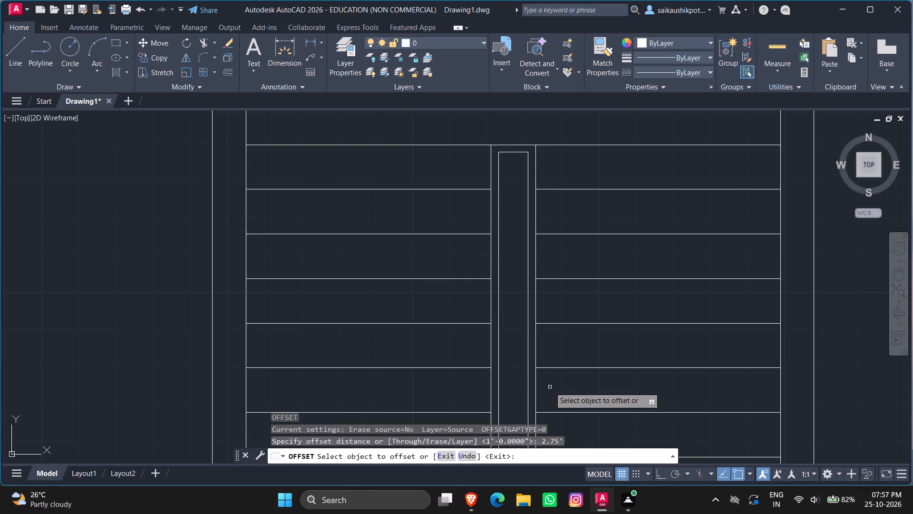
pyautogui.click(246, 252)
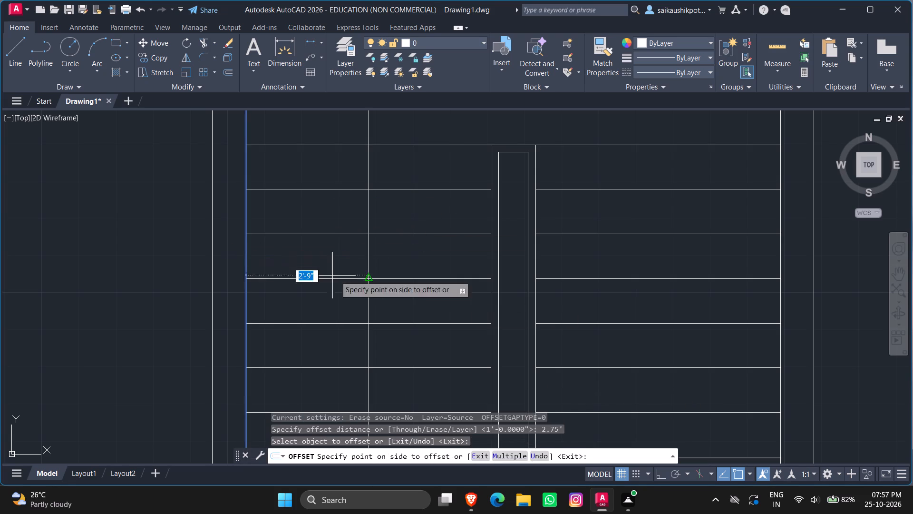
pyautogui.scroll(-2, 364, 297)
pyautogui.click(377, 318)
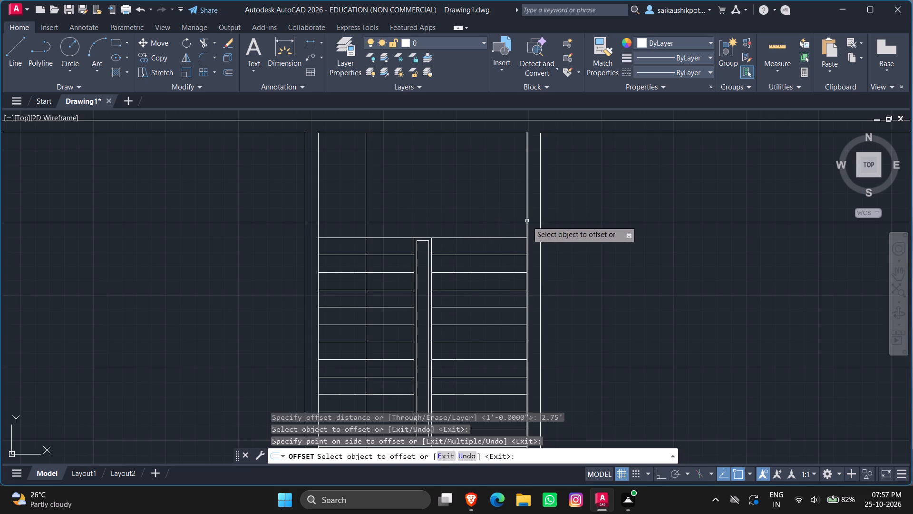
pyautogui.moveTo(527, 222); pyautogui.dragTo(520, 225)
pyautogui.click(481, 228)
pyautogui.press('Escape')
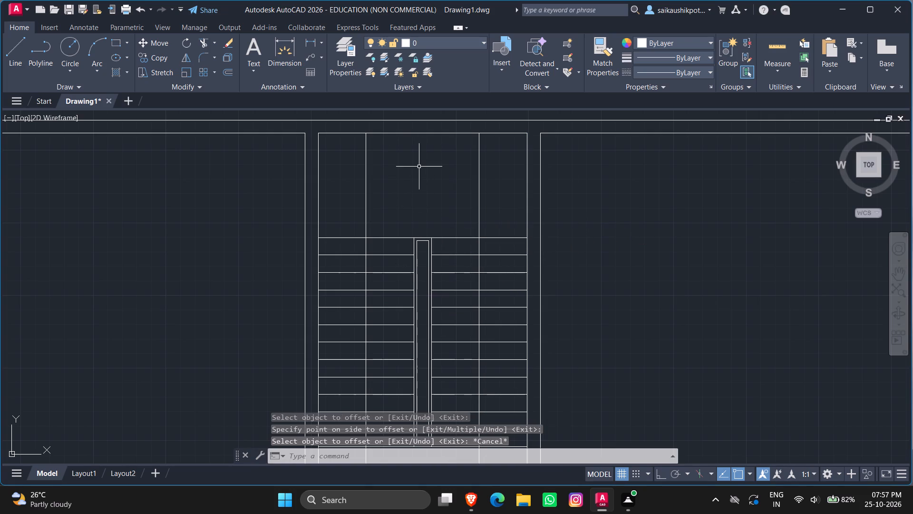
pyautogui.press('Escape')
pyautogui.press('Escape')
pyautogui.press('Escape')
# Offset the passage's top inner wall line downward by 3' into the landing above the stairs.
pyautogui.press('o')
pyautogui.press('Return')
pyautogui.write("3'")
pyautogui.press('Return')
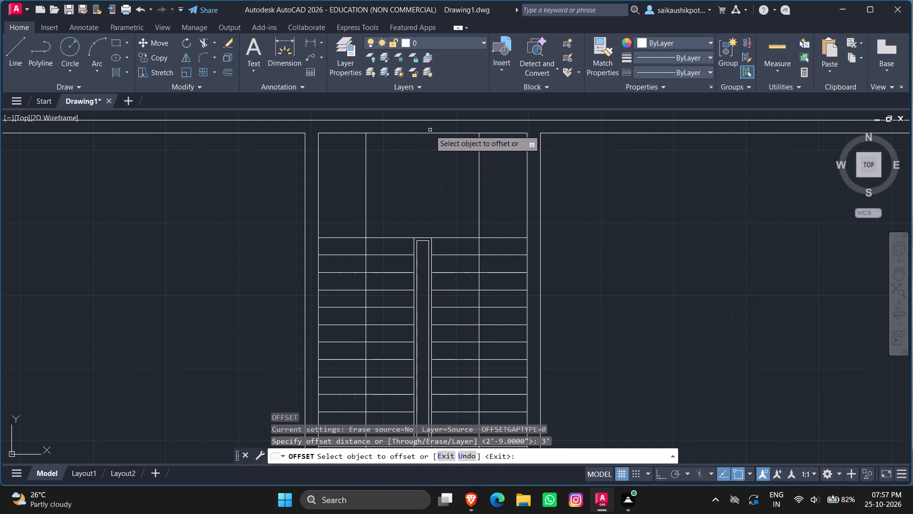
pyautogui.click(432, 134)
pyautogui.click(437, 217)
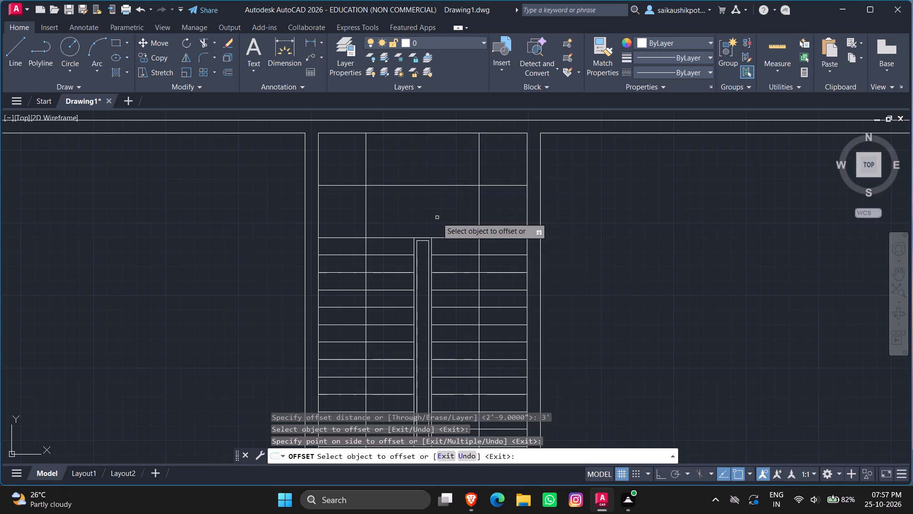
pyautogui.press('Escape')
pyautogui.press('Escape')
pyautogui.press('Escape')
# Trim the landing line and the two vertical flight lines beyond their intersections to form two square corners.
pyautogui.press('t')
pyautogui.press('r')
pyautogui.press('Return')
pyautogui.press('Return')
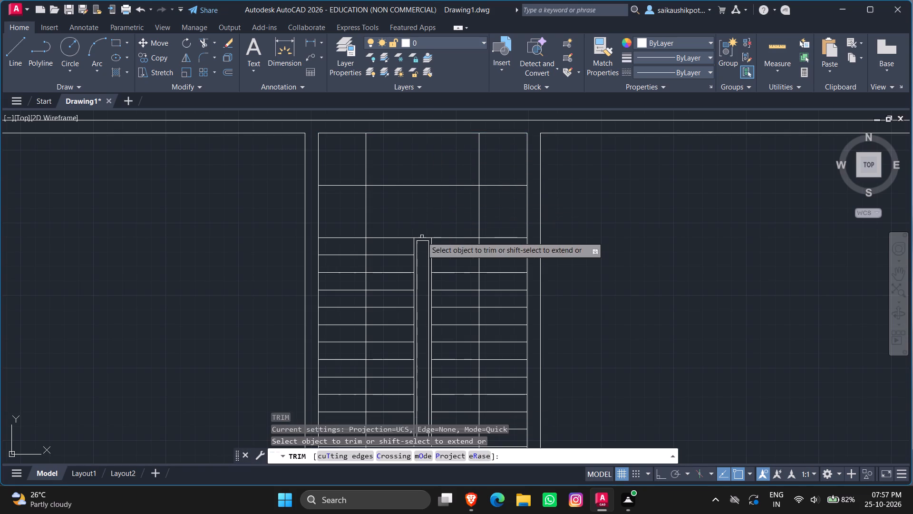
pyautogui.moveTo(343, 212); pyautogui.dragTo(501, 188)
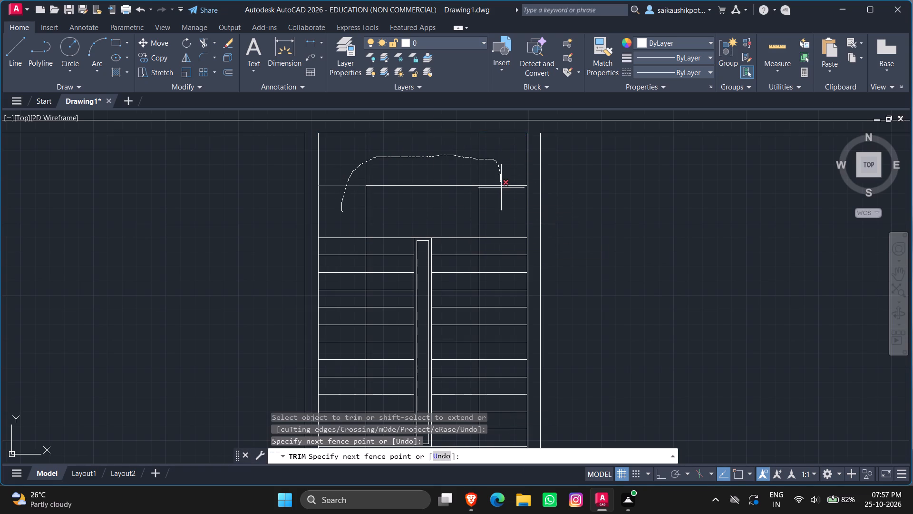
pyautogui.moveTo(501, 188); pyautogui.dragTo(502, 206)
pyautogui.press('Escape')
pyautogui.press('Escape')
pyautogui.press('Escape')
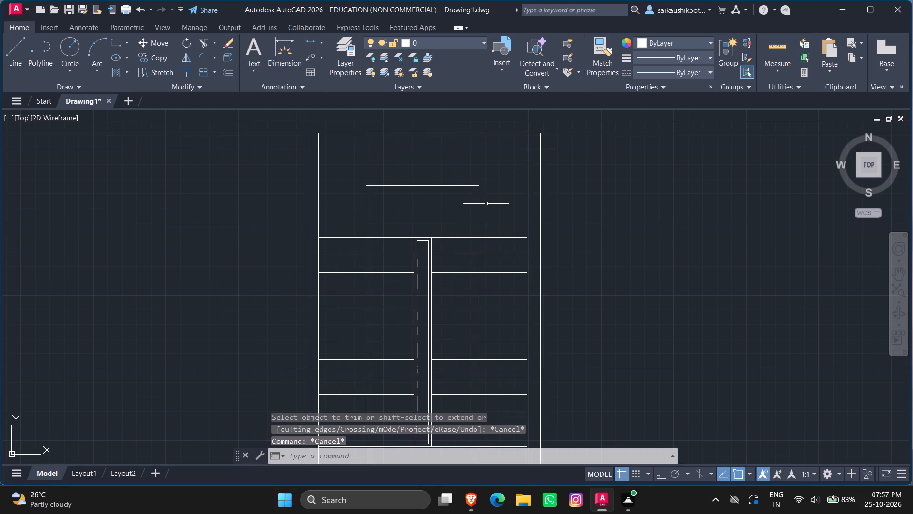
# Trim the left flight's vertical centre line where it extends below the staircase's bottom line.
pyautogui.scroll(-3, 556, 244)
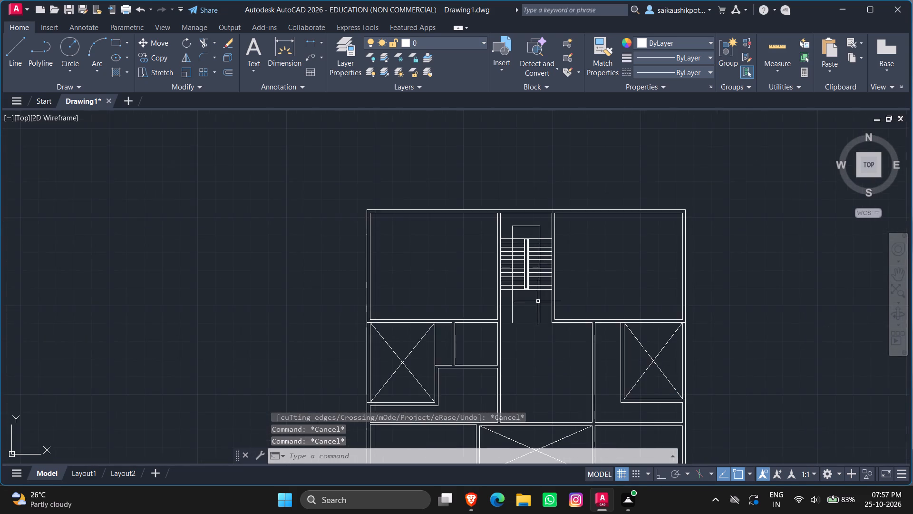
pyautogui.scroll(3, 539, 304)
pyautogui.press('Escape')
pyautogui.press('Escape')
pyautogui.write('tr')
pyautogui.press('Return')
pyautogui.press('Return')
pyautogui.click(431, 280)
pyautogui.click(413, 284)
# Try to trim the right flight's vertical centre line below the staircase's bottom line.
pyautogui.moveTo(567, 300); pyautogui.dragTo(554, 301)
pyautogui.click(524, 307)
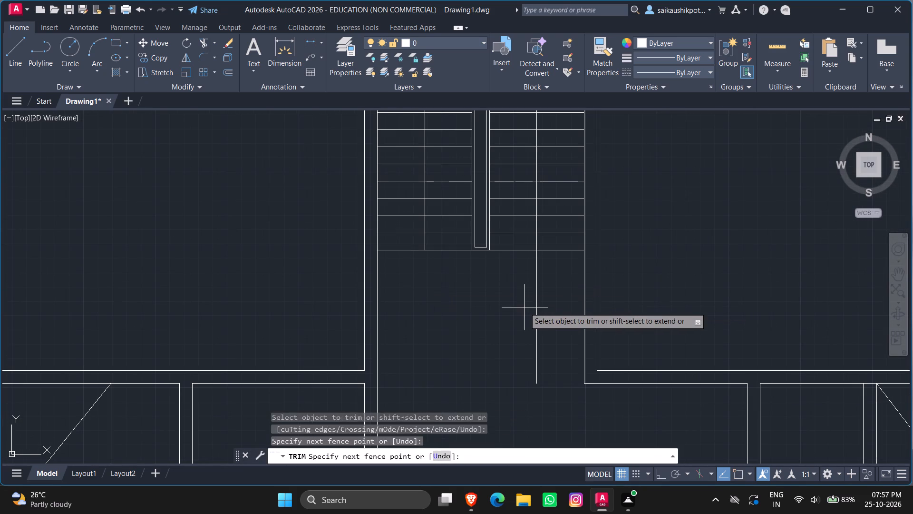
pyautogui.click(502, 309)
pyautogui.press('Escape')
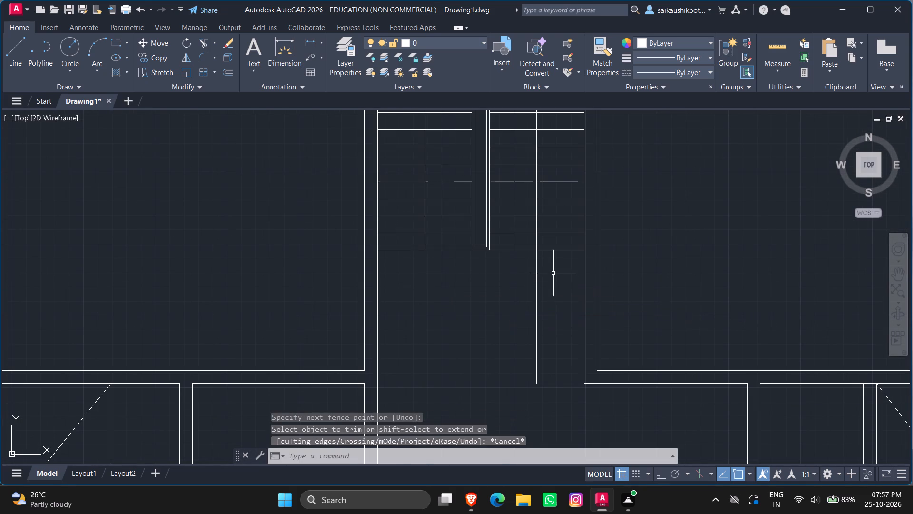
# Trim the right flight's vertical centre line where it extends below the staircase's bottom line.
pyautogui.click(553, 273)
pyautogui.click(532, 277)
pyautogui.press('Escape')
pyautogui.press('Escape')
pyautogui.write('tr')
pyautogui.press('Return')
pyautogui.moveTo(544, 284); pyautogui.dragTo(536, 286)
pyautogui.click(520, 288)
pyautogui.press('Escape')
pyautogui.press('Escape')
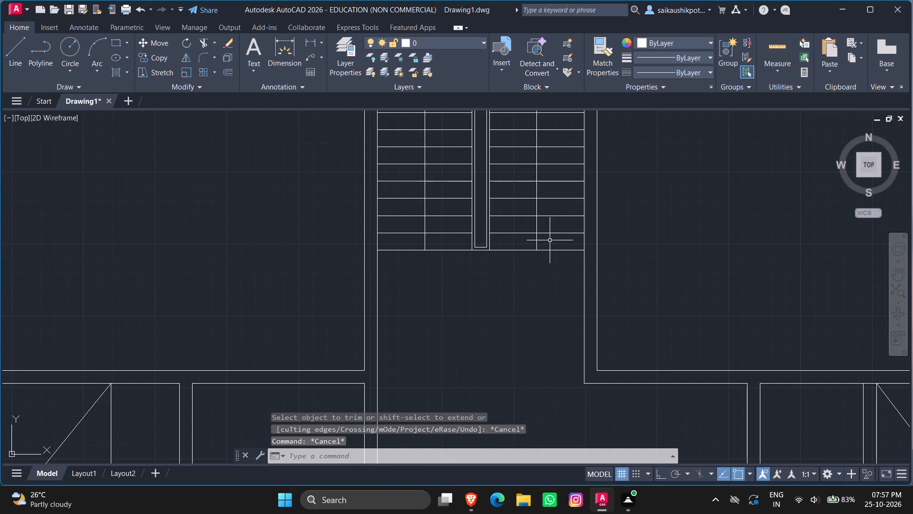
# Stretch the lower end of the right flight's centre line 2' straight down past the staircase's bottom line.
pyautogui.scroll(3, 548, 240)
pyautogui.click(540, 251)
pyautogui.click(469, 262)
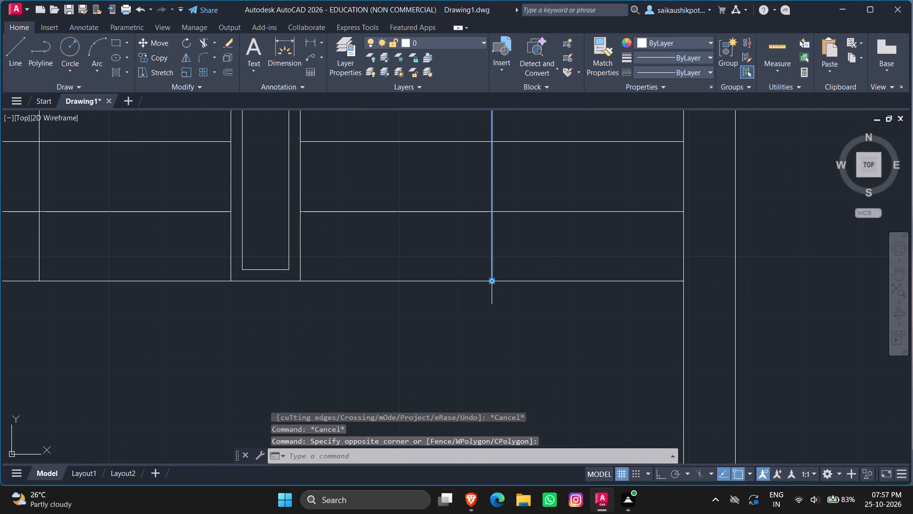
pyautogui.click(493, 283)
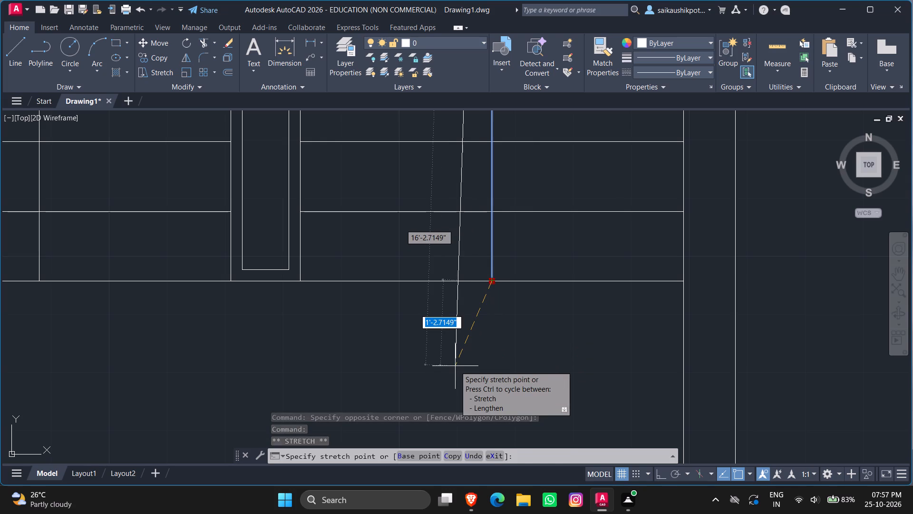
pyautogui.press('F8')
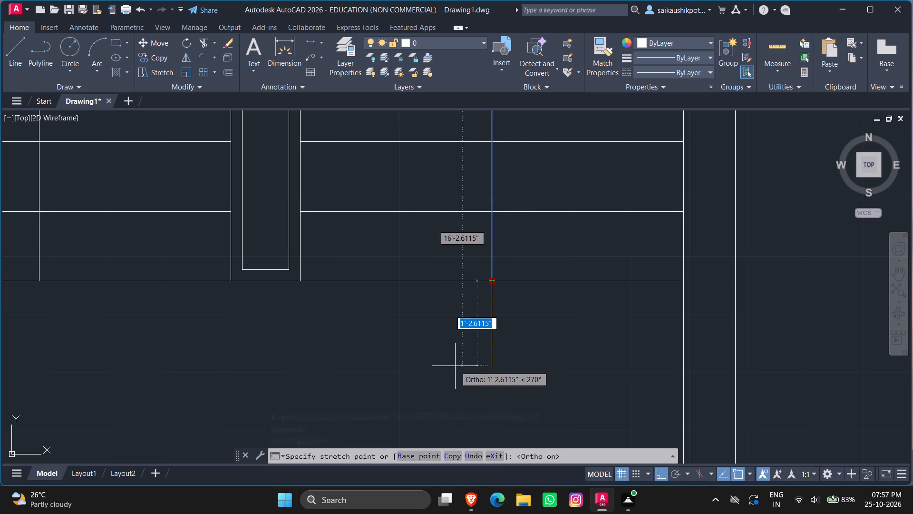
pyautogui.press('2')
pyautogui.press("'")
pyautogui.press('Return')
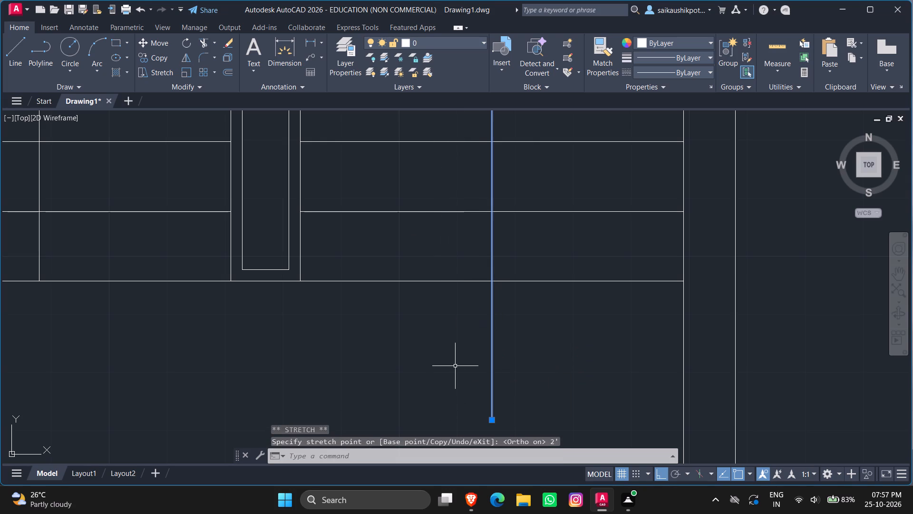
pyautogui.press('Escape')
pyautogui.press('Escape')
pyautogui.press('Escape')
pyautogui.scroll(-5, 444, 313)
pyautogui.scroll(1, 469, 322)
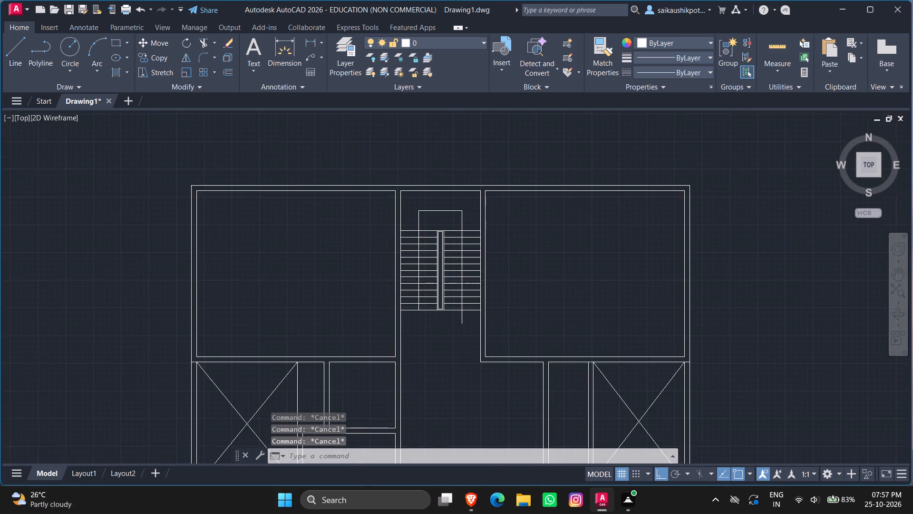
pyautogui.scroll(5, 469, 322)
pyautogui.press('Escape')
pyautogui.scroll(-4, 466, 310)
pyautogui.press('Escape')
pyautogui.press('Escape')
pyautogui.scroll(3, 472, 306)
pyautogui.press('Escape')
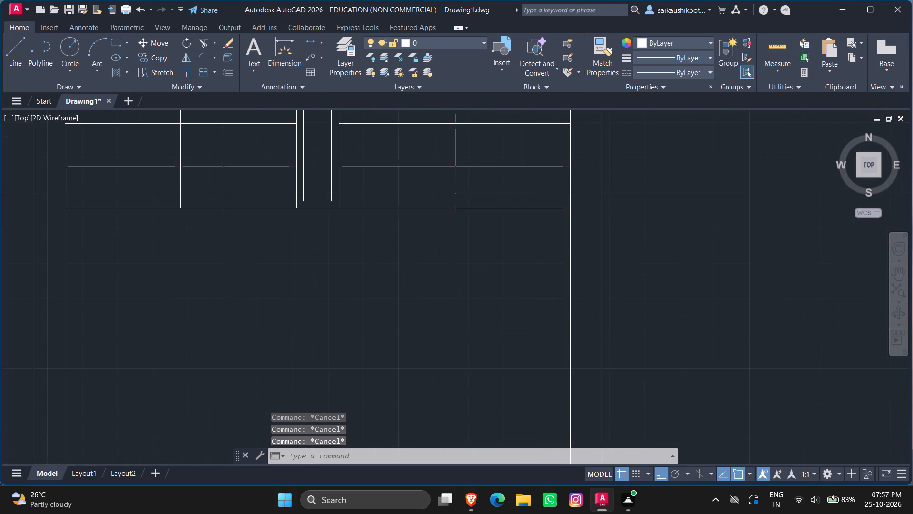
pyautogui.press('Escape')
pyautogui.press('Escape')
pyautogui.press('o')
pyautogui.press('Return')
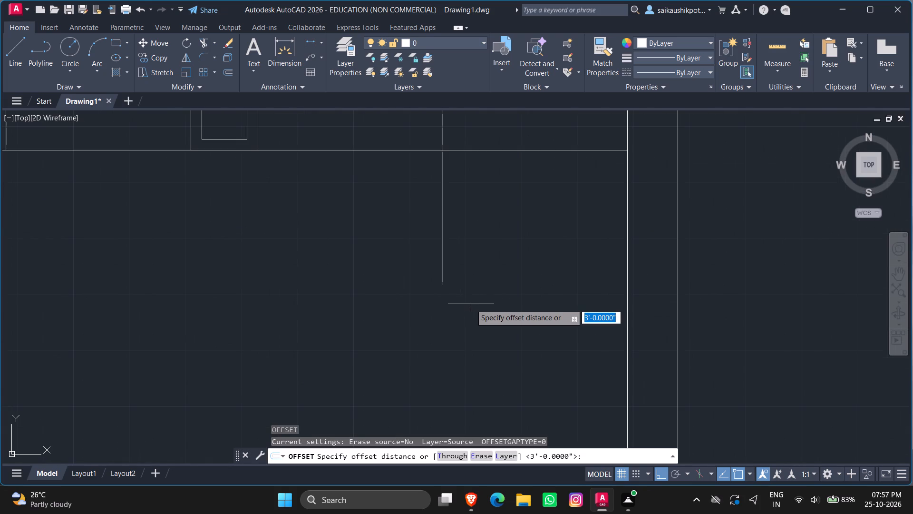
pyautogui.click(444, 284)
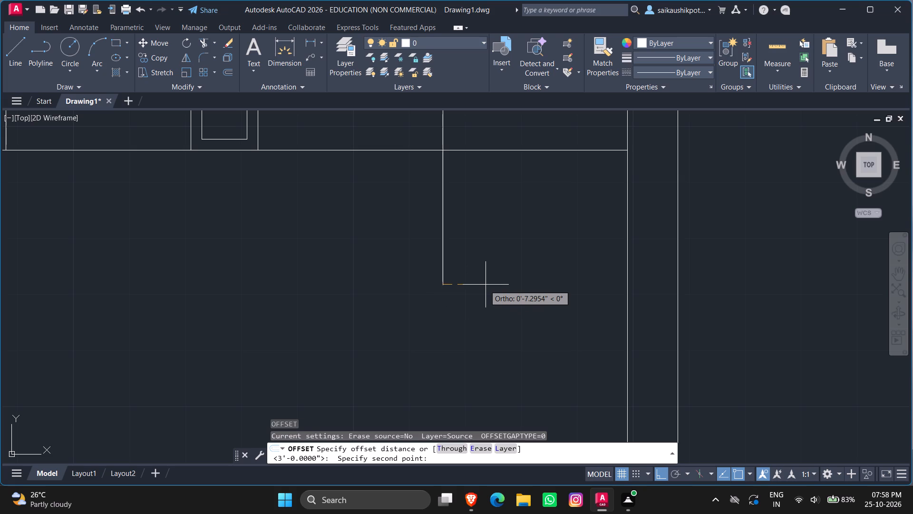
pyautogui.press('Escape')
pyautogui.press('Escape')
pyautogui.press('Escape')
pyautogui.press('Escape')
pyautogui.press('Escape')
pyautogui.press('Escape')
# Draw a 6" horizontal line to each side from the lower end of the right flight's centre line.
pyautogui.press('l')
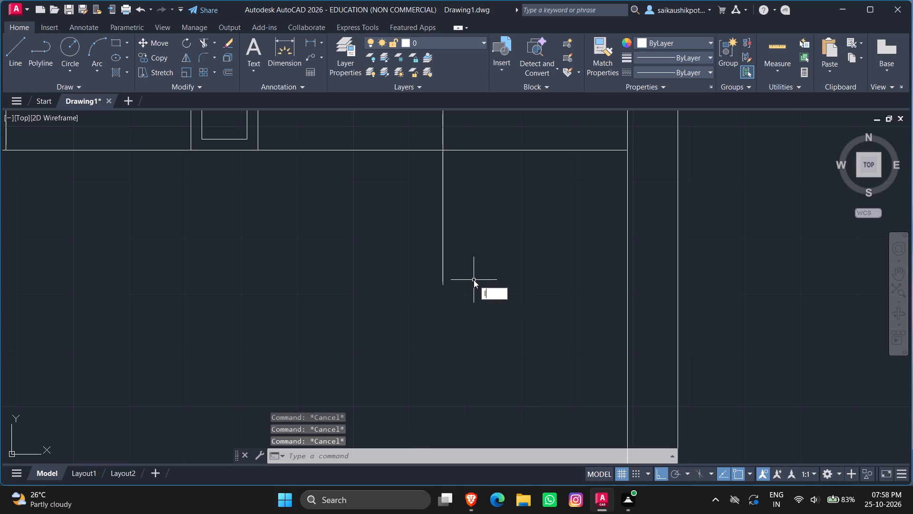
pyautogui.press('Return')
pyautogui.click(444, 285)
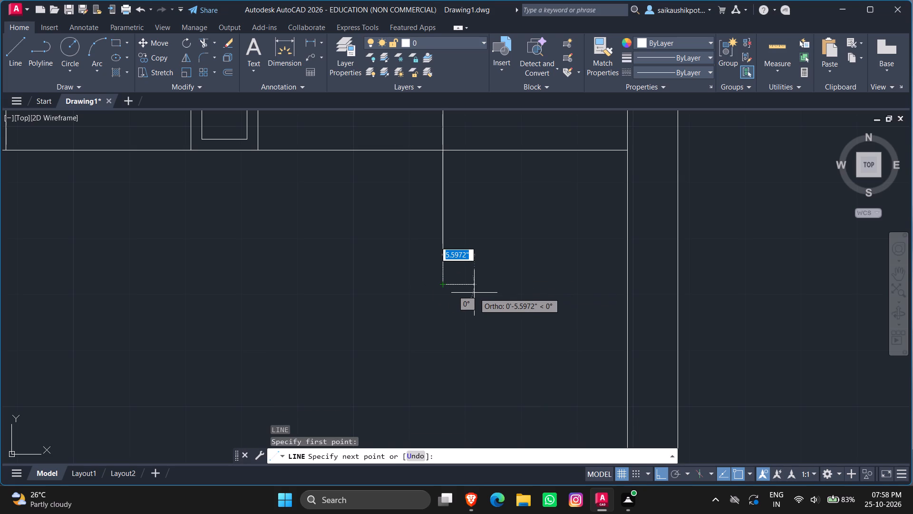
pyautogui.write('6"')
pyautogui.press('Return')
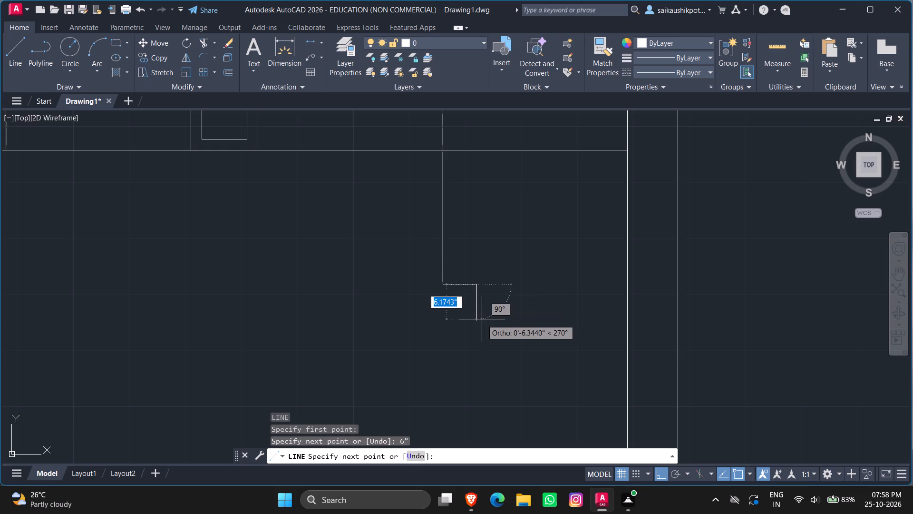
pyautogui.press('Escape')
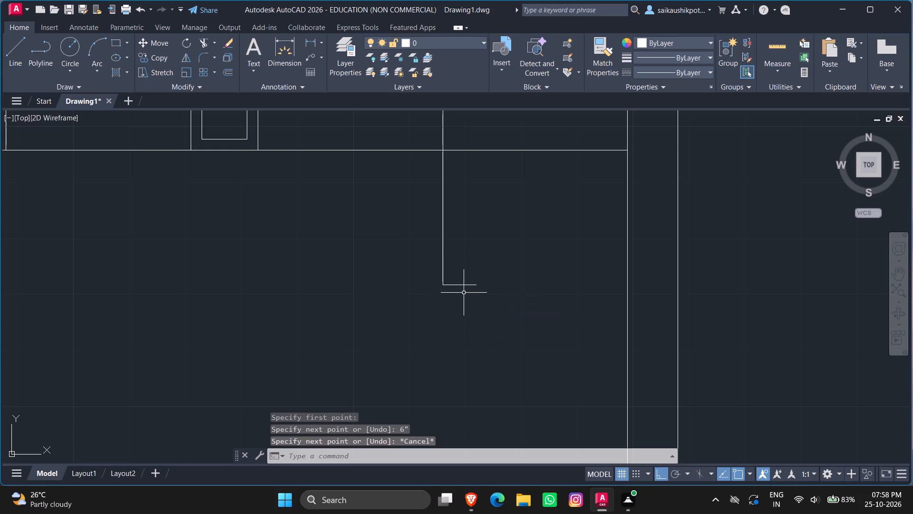
pyautogui.press('l')
pyautogui.press('Return')
pyautogui.click(446, 283)
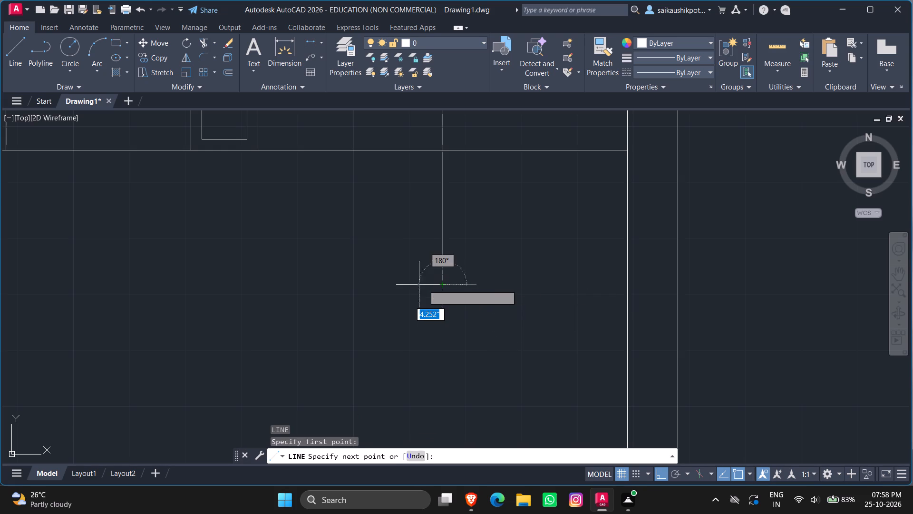
pyautogui.press('9')
pyautogui.press('BackSpace')
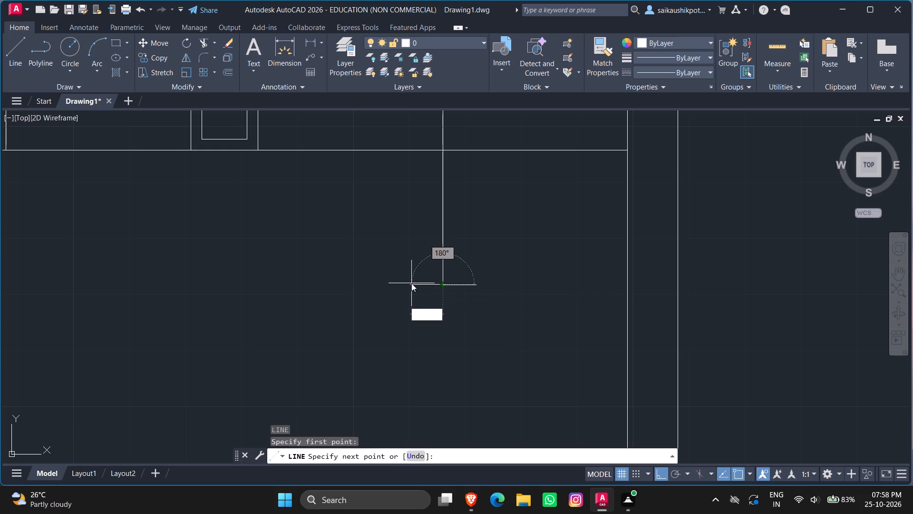
pyautogui.write('6"')
pyautogui.press('Return')
pyautogui.press('Escape')
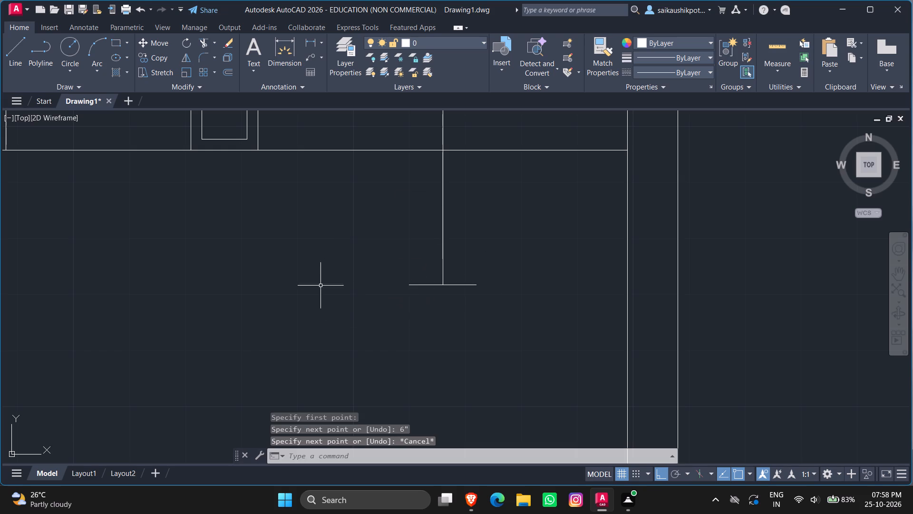
# Draw a 6" line straight down from the lower end of the right flight's centre line.
pyautogui.press('l')
pyautogui.press('Return')
pyautogui.click(445, 285)
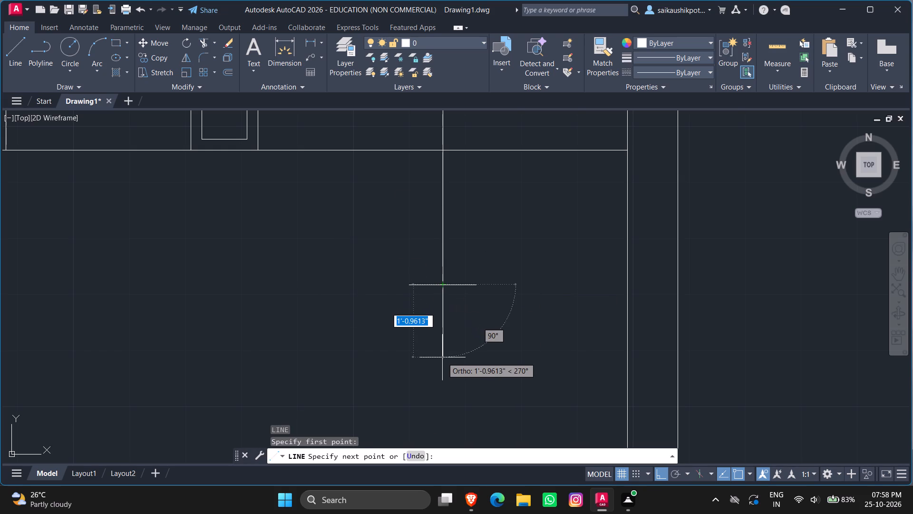
pyautogui.write('6"')
pyautogui.press('Return')
pyautogui.press('Escape')
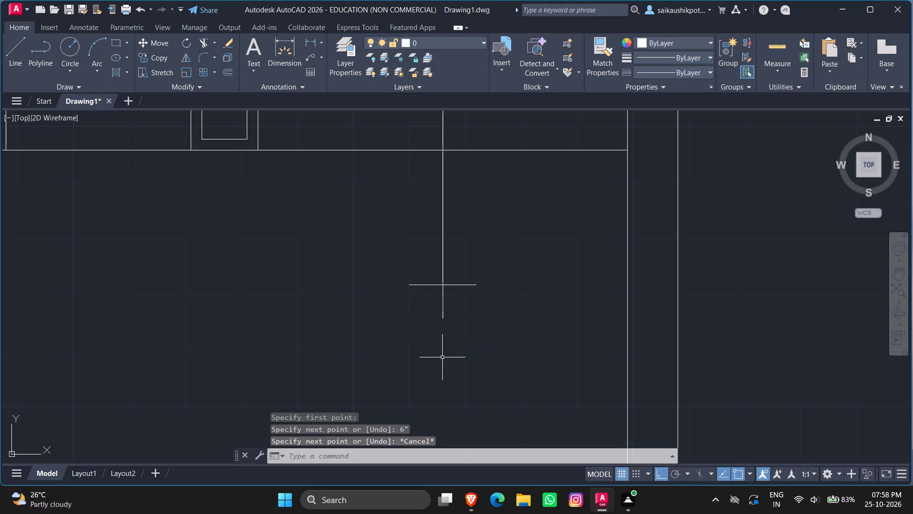
# Draw two sloping lines from the lower tip to the outer ends of the horizontal lines, closing a triangular arrowhead.
pyautogui.press('l')
pyautogui.press('Return')
pyautogui.press('F8')
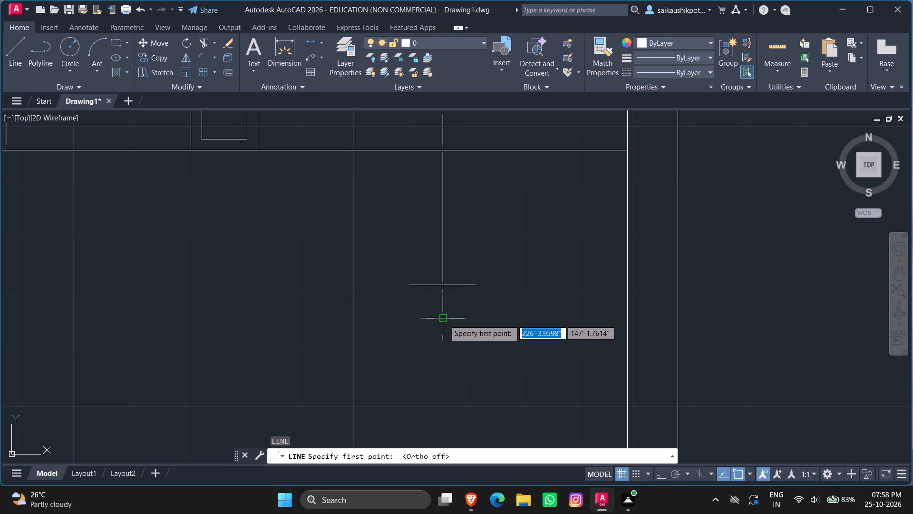
pyautogui.click(445, 319)
pyautogui.click(476, 286)
pyautogui.press('Escape')
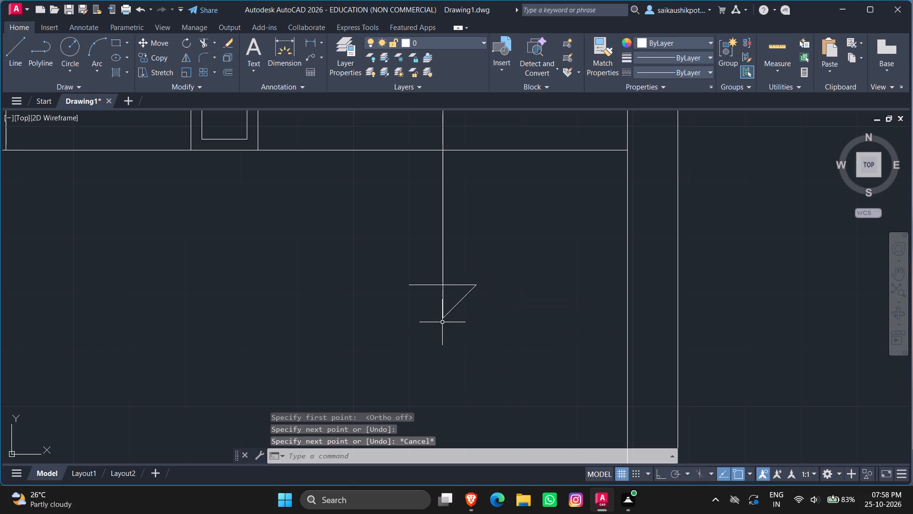
pyautogui.press('space')
pyautogui.click(443, 316)
pyautogui.click(410, 286)
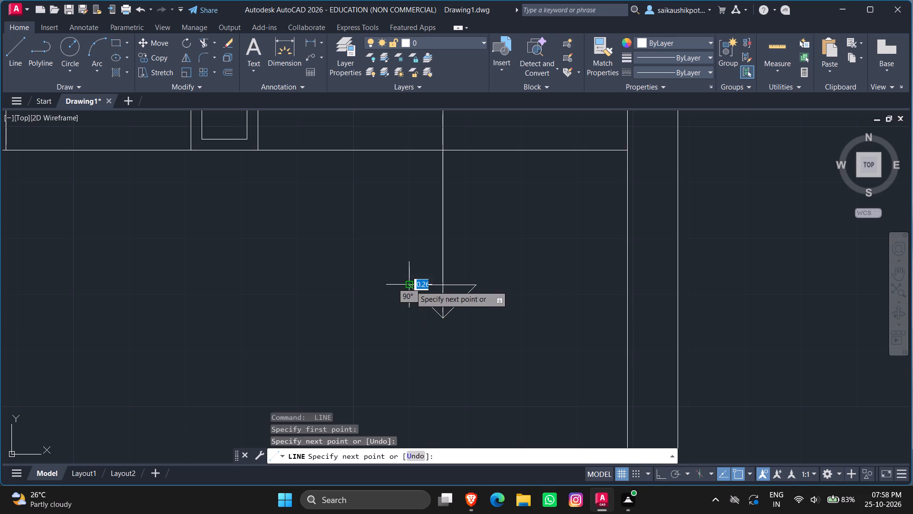
pyautogui.press('Escape')
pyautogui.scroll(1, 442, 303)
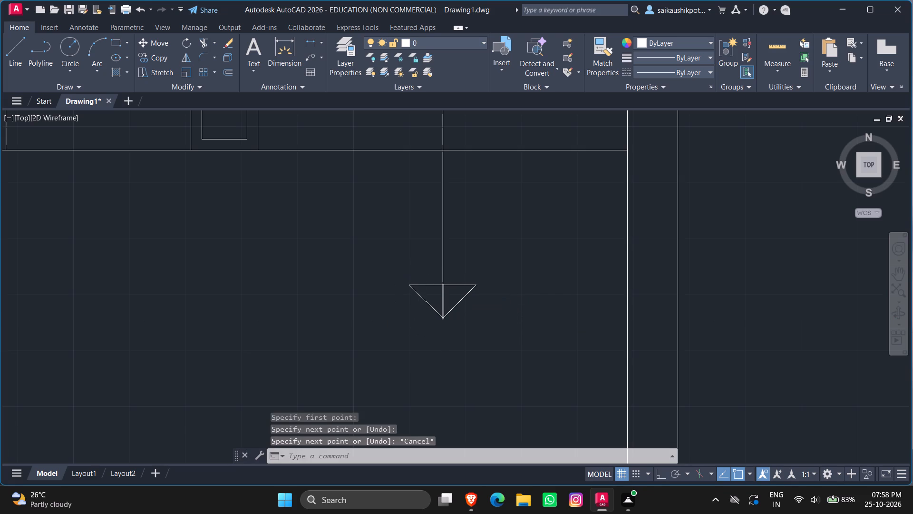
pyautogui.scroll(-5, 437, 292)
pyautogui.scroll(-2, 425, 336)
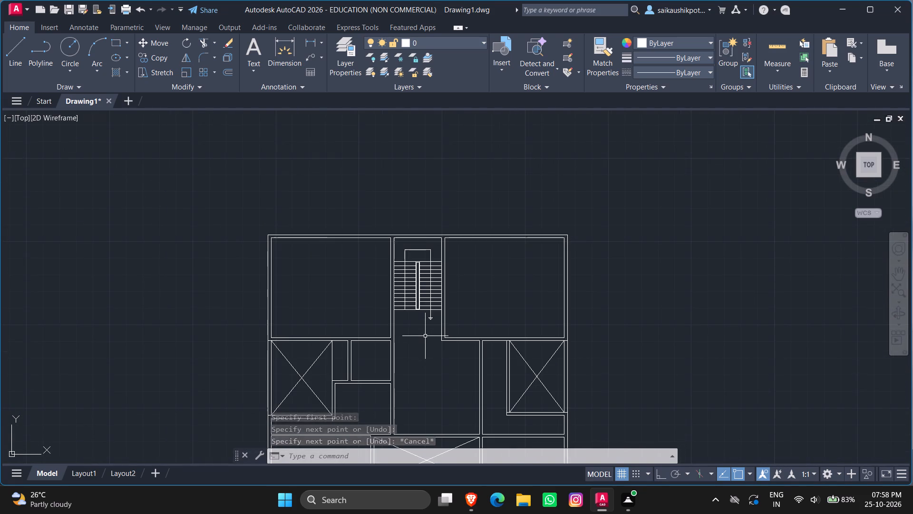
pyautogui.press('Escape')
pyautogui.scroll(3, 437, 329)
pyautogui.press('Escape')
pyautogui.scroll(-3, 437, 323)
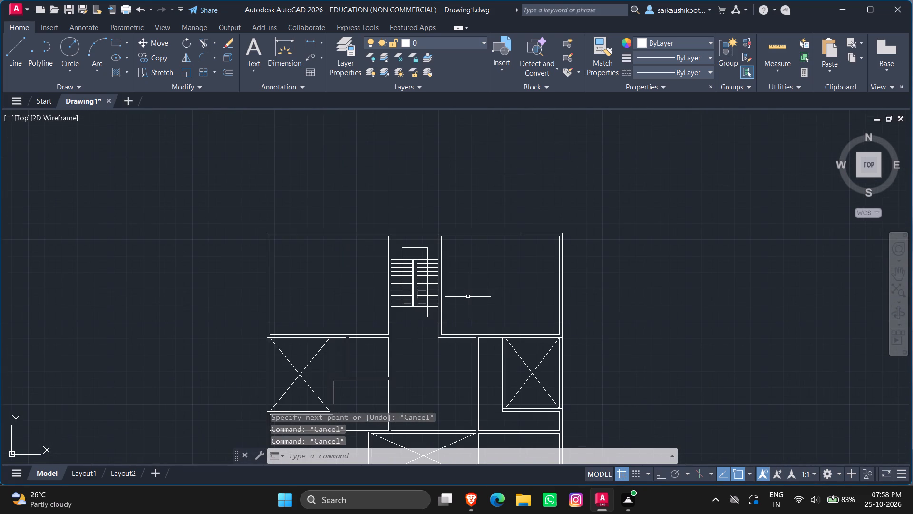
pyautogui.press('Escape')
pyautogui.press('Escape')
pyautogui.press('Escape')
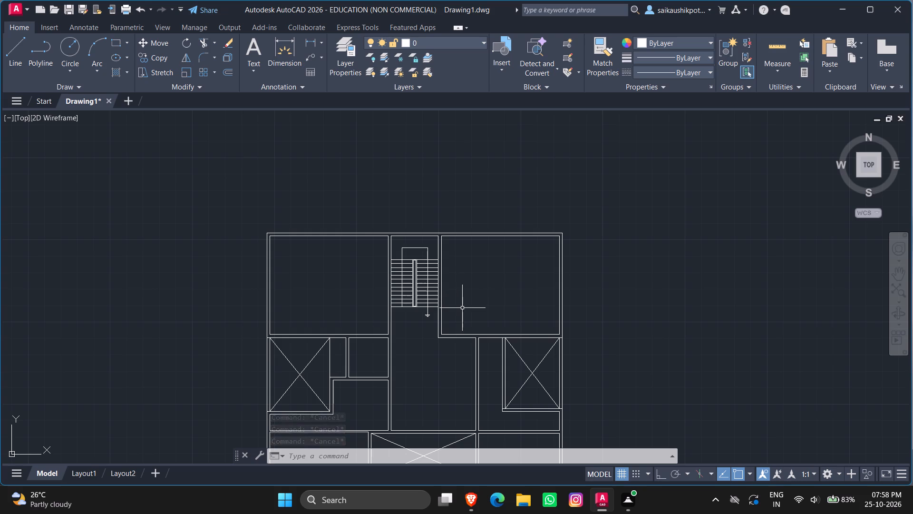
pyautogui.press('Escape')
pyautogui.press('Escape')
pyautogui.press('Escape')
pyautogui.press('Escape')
# Delete the top inner wall line of the floor plan's bottom-right room.
pyautogui.scroll(-2, 476, 316)
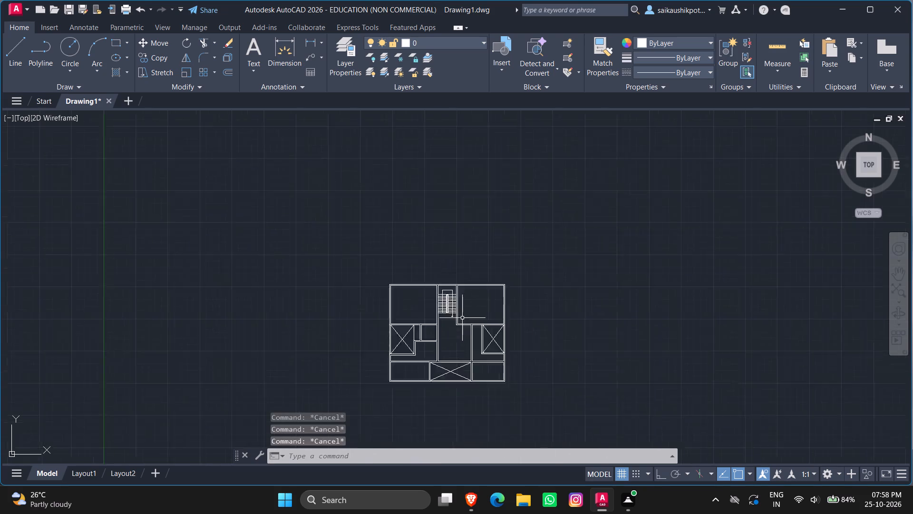
pyautogui.scroll(-2, 462, 318)
pyautogui.scroll(4, 466, 344)
pyautogui.scroll(3, 536, 301)
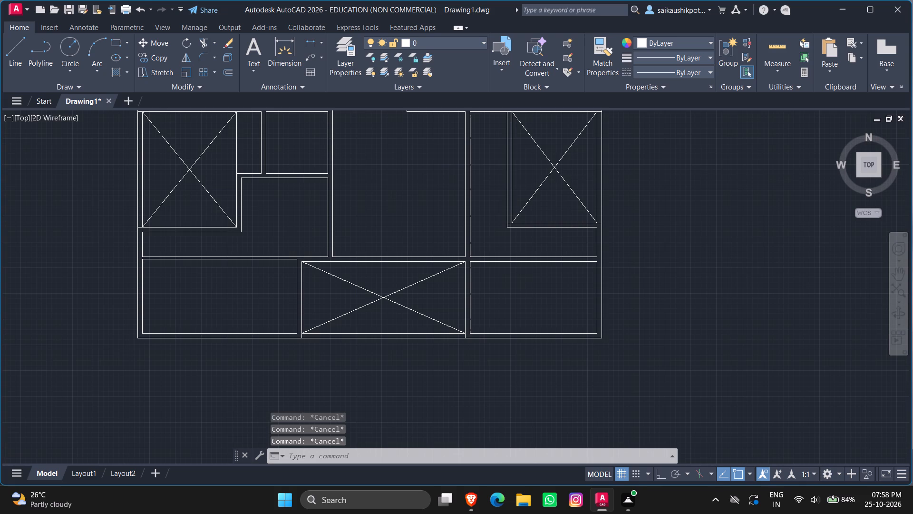
pyautogui.scroll(-3, 542, 291)
pyautogui.scroll(1, 542, 291)
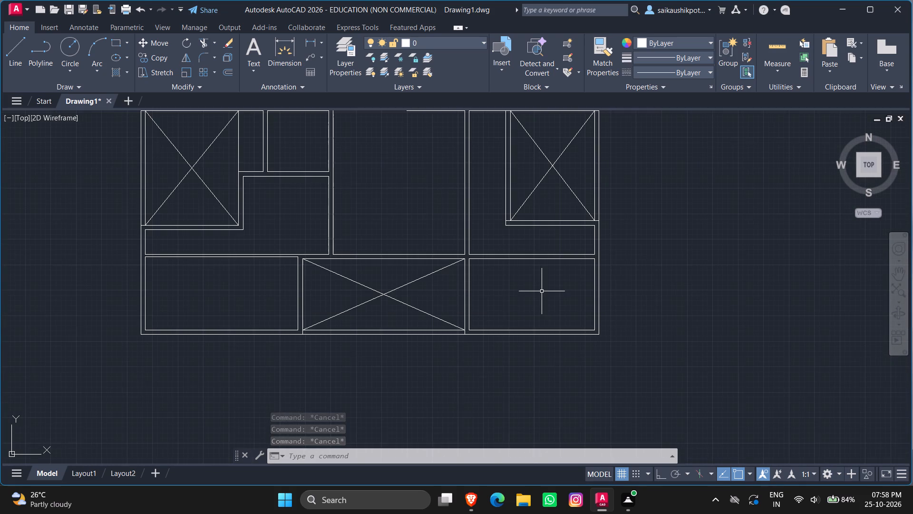
pyautogui.scroll(2, 480, 245)
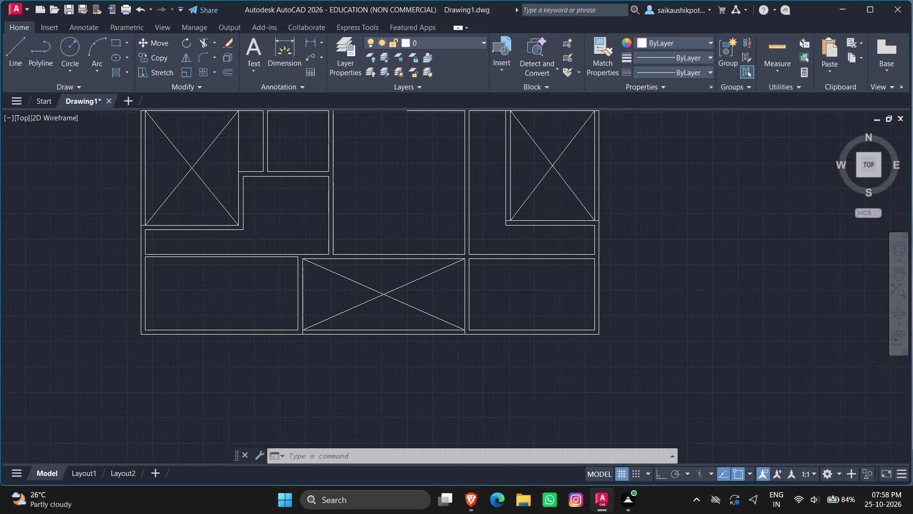
pyautogui.press('Escape')
pyautogui.press('Escape')
pyautogui.press('Escape')
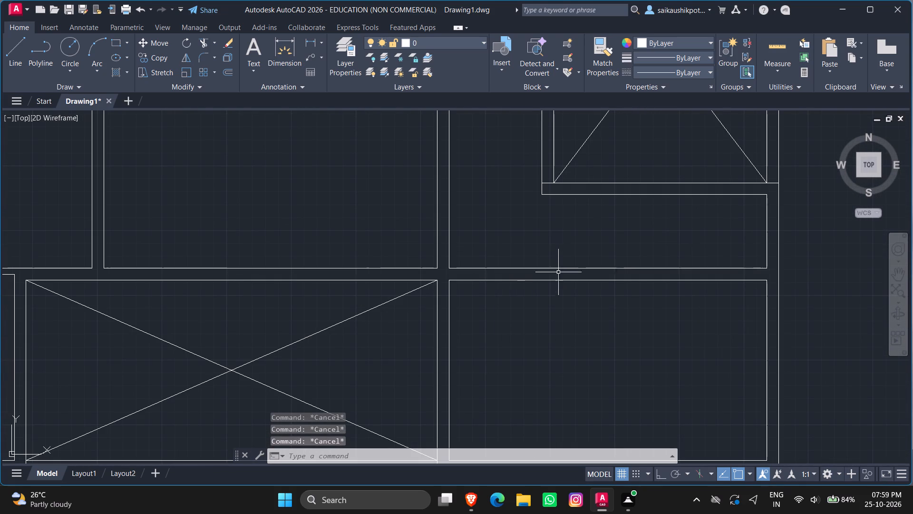
pyautogui.press('Escape')
pyautogui.scroll(-2, 545, 288)
pyautogui.press('Escape')
pyautogui.scroll(3, 557, 285)
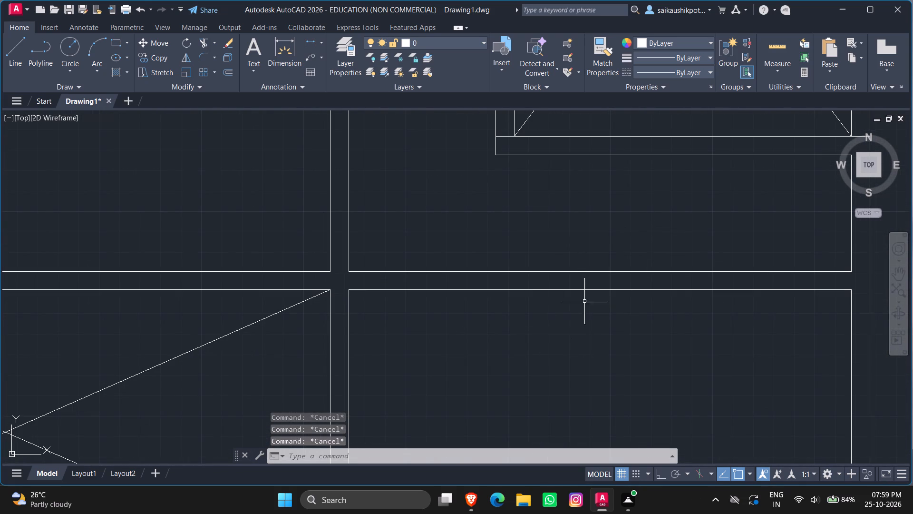
pyautogui.moveTo(583, 376); pyautogui.dragTo(582, 361)
pyautogui.click(563, 201)
pyautogui.press('Escape')
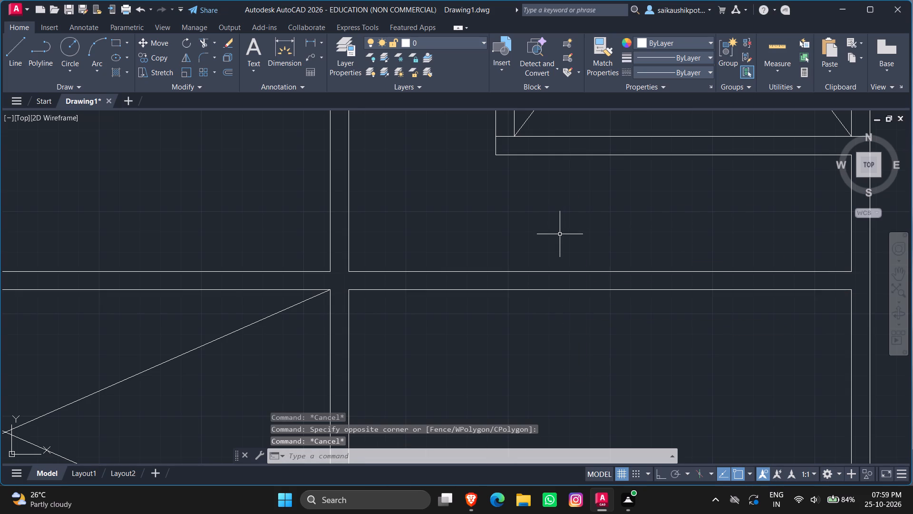
pyautogui.moveTo(595, 309); pyautogui.dragTo(592, 302)
pyautogui.click(584, 280)
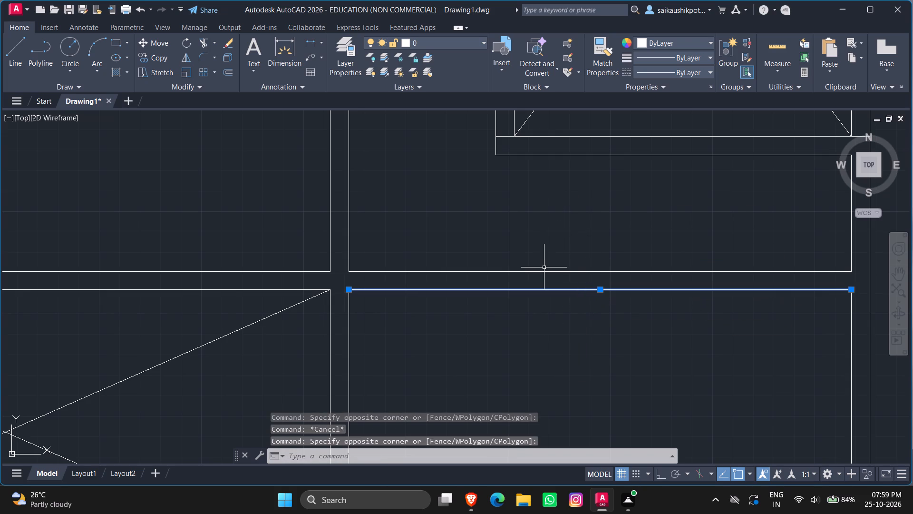
pyautogui.press('Delete')
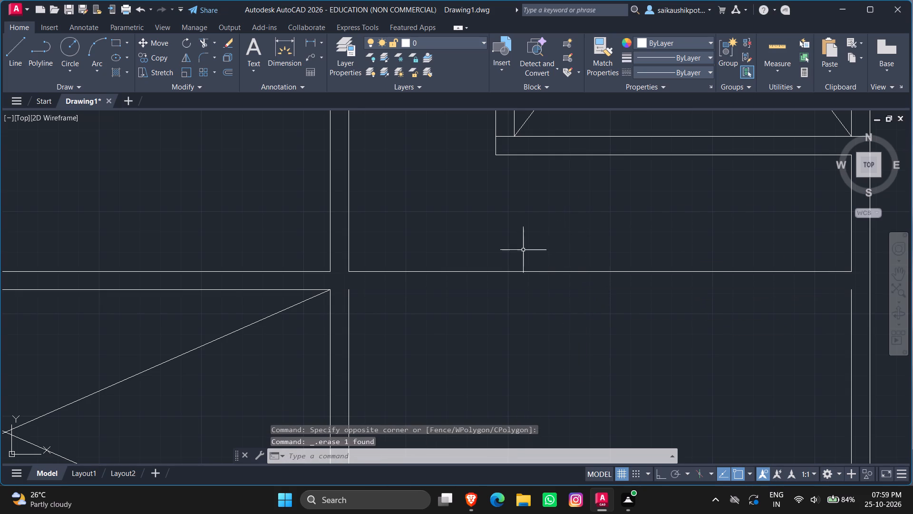
# Stretch the left inner wall line of the bottom-right room up to the bottom wall line of the room above.
pyautogui.click(349, 303)
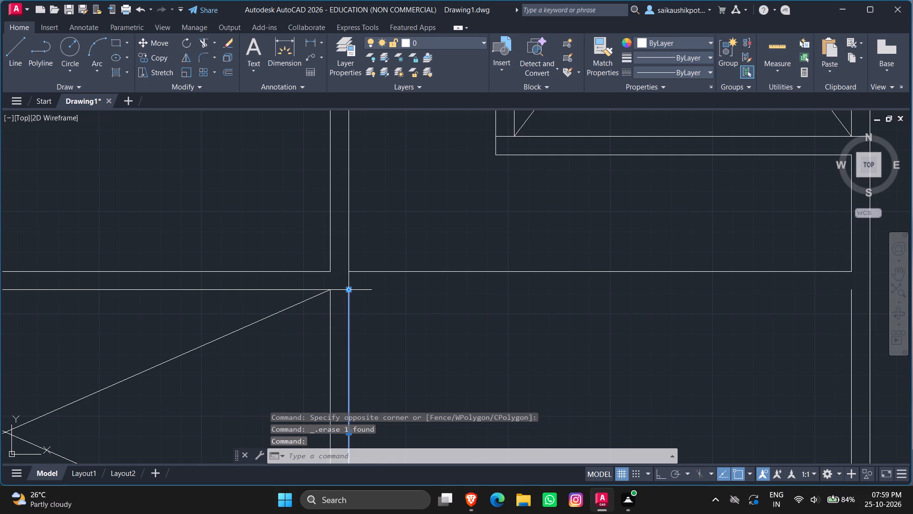
pyautogui.click(349, 288)
pyautogui.click(349, 271)
pyautogui.press('Escape')
pyautogui.press('Escape')
pyautogui.scroll(-3, 335, 284)
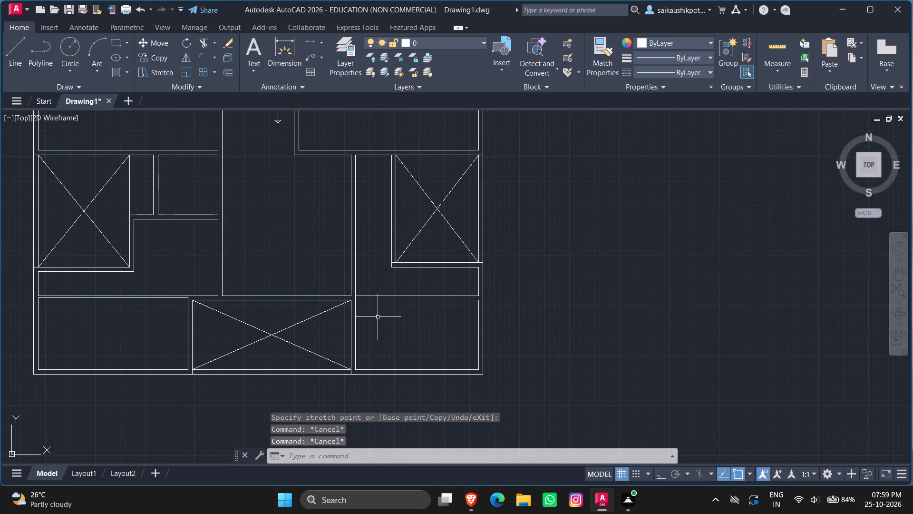
pyautogui.press('Escape')
pyautogui.press('Escape')
pyautogui.press('Escape')
# Stretch the right inner wall line of the bottom-right room up to the corner of the room above.
pyautogui.scroll(3, 504, 315)
pyautogui.scroll(3, 431, 283)
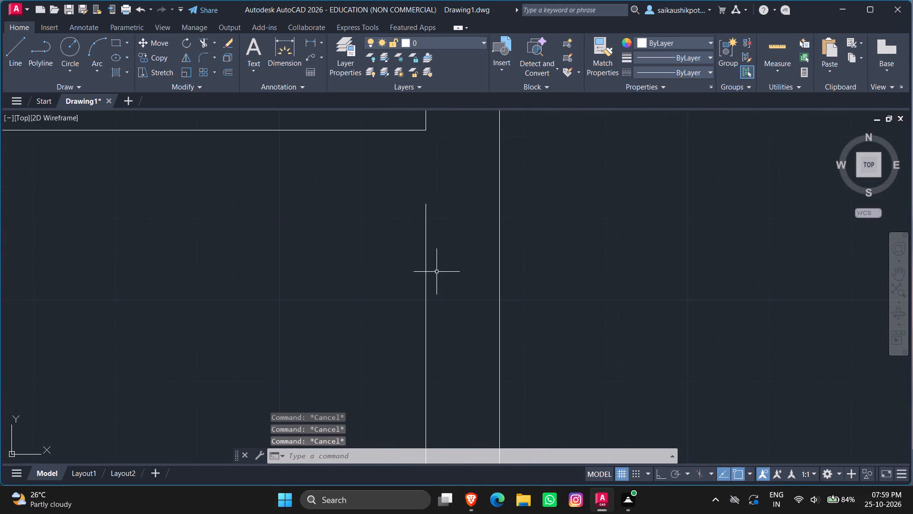
pyautogui.click(437, 271)
pyautogui.click(381, 283)
pyautogui.scroll(-3, 406, 250)
pyautogui.scroll(2, 417, 206)
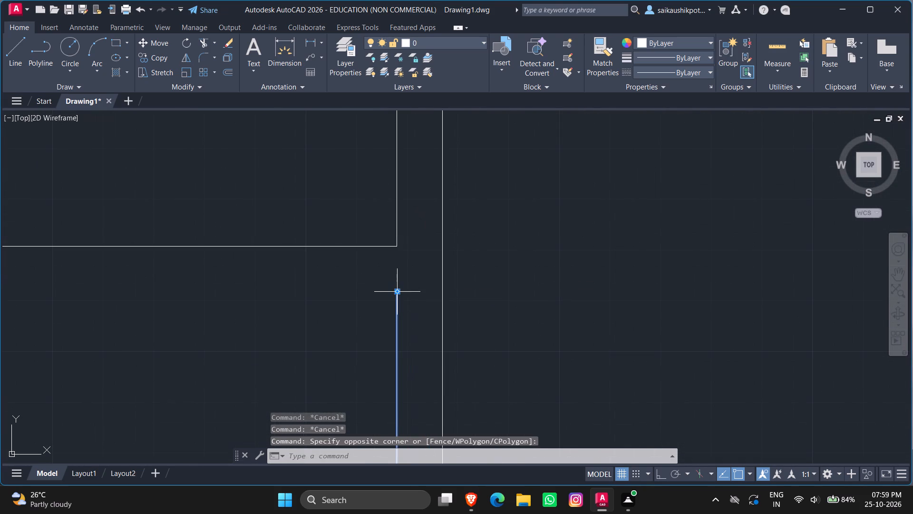
pyautogui.click(397, 291)
pyautogui.click(392, 245)
pyautogui.press('Escape')
pyautogui.press('Escape')
pyautogui.press('Escape')
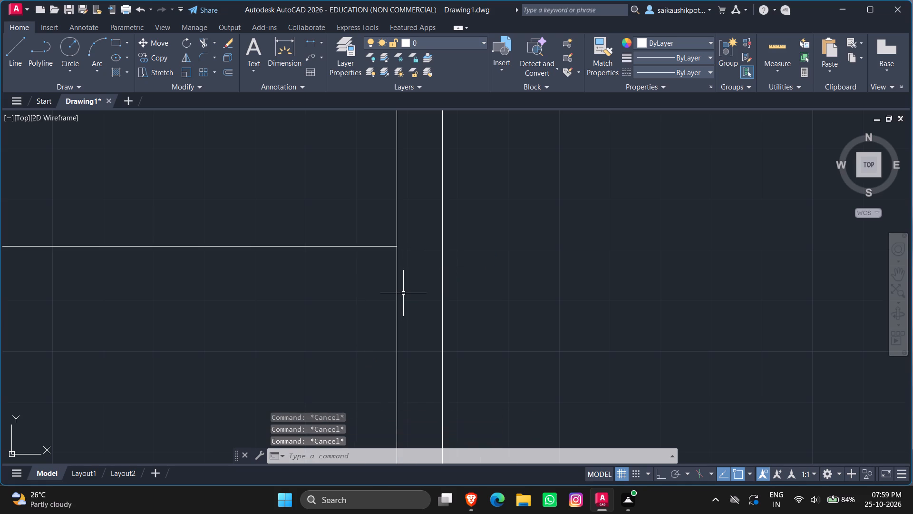
pyautogui.scroll(-5, 401, 255)
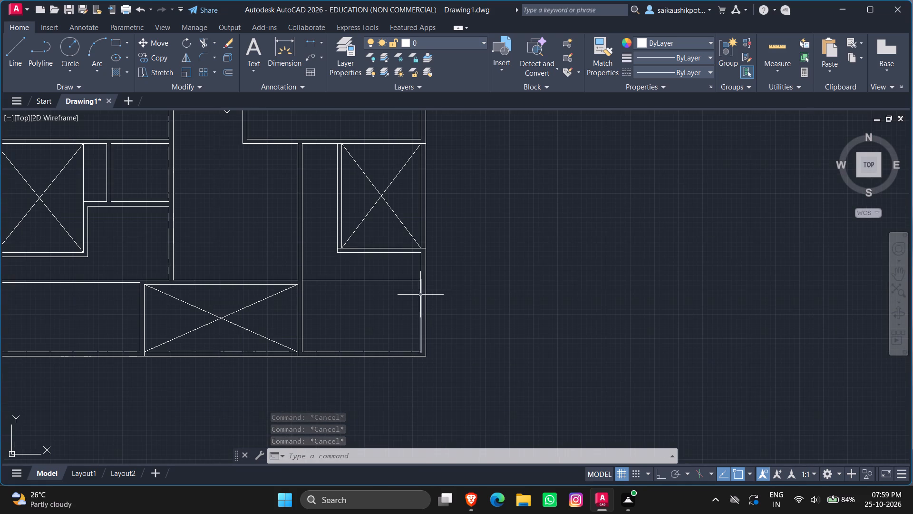
pyautogui.press('Escape')
pyautogui.press('Escape')
pyautogui.press('Escape')
# Offset the horizontal line above the bottom-right room 4.5" downward to form a thin partition wall.
pyautogui.press('o')
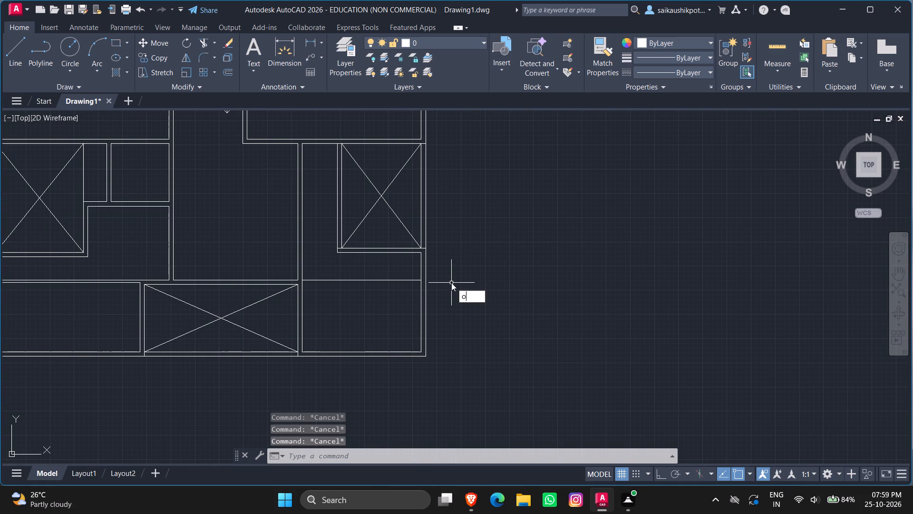
pyautogui.press('Return')
pyautogui.write('4.5"')
pyautogui.press('Return')
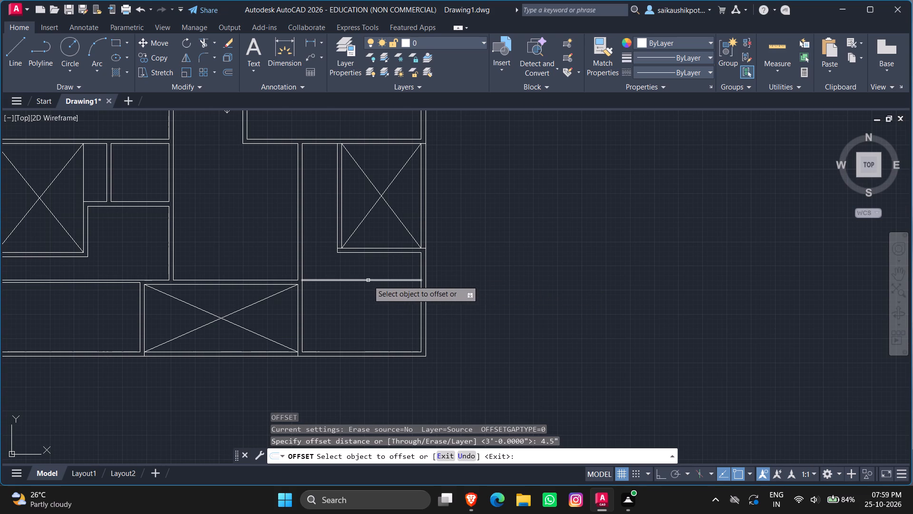
pyautogui.click(368, 280)
pyautogui.click(380, 306)
pyautogui.press('Escape')
pyautogui.press('Escape')
pyautogui.scroll(4, 282, 278)
pyautogui.scroll(-4, 543, 290)
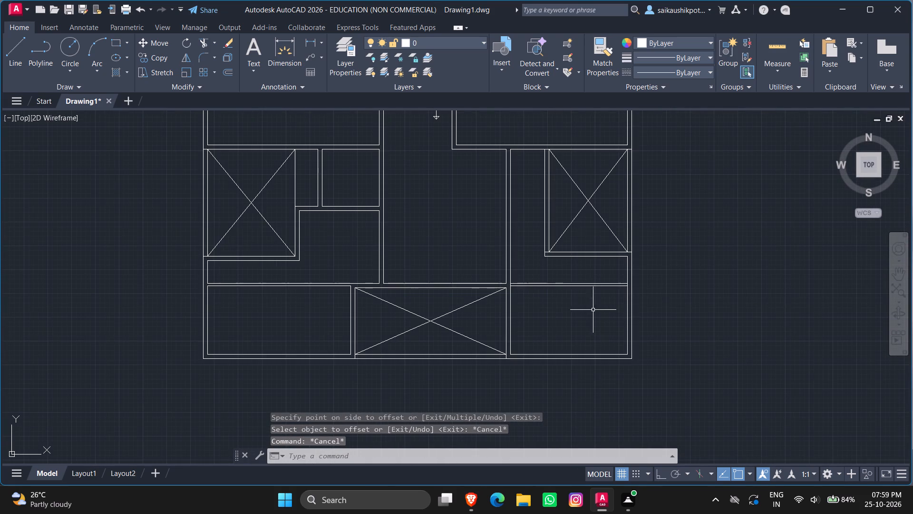
pyautogui.press('Escape')
pyautogui.press('Escape')
pyautogui.press('Escape')
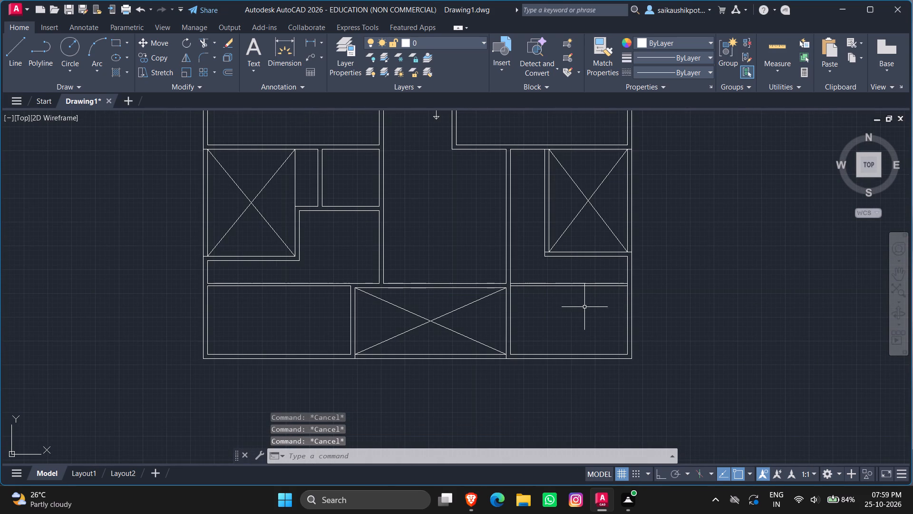
# Trim the left vertical wall line between the two lines of the 4.5" partition above the bottom-right room.
pyautogui.scroll(1, 593, 308)
pyautogui.scroll(2, 530, 247)
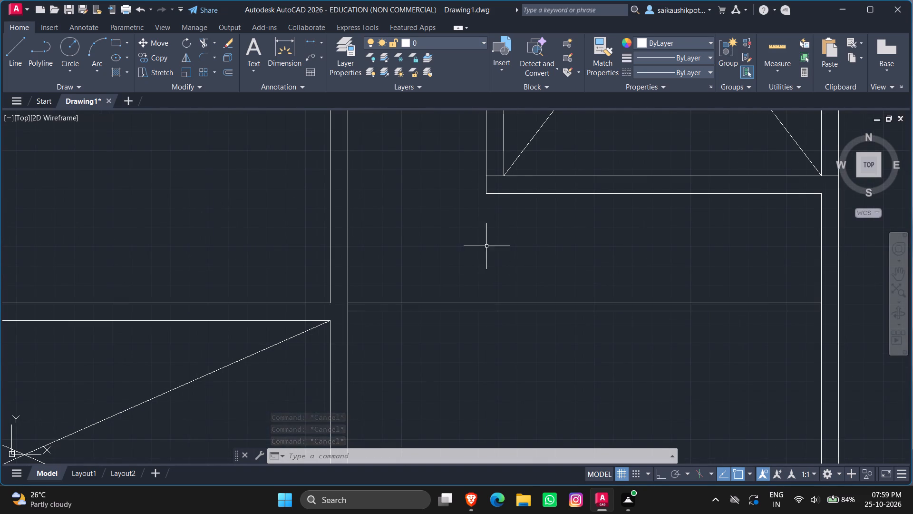
pyautogui.scroll(-1, 406, 313)
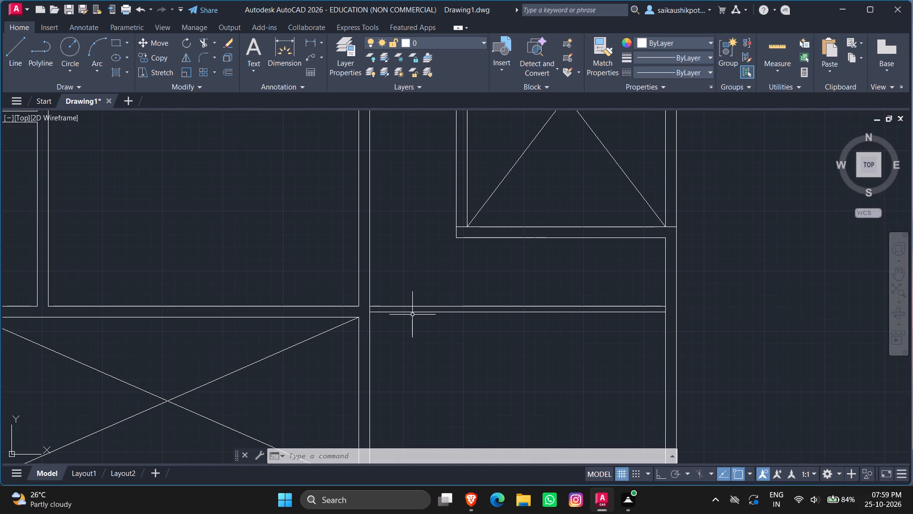
pyautogui.write('tr')
pyautogui.press('Return')
pyautogui.press('Return')
pyautogui.scroll(5, 375, 307)
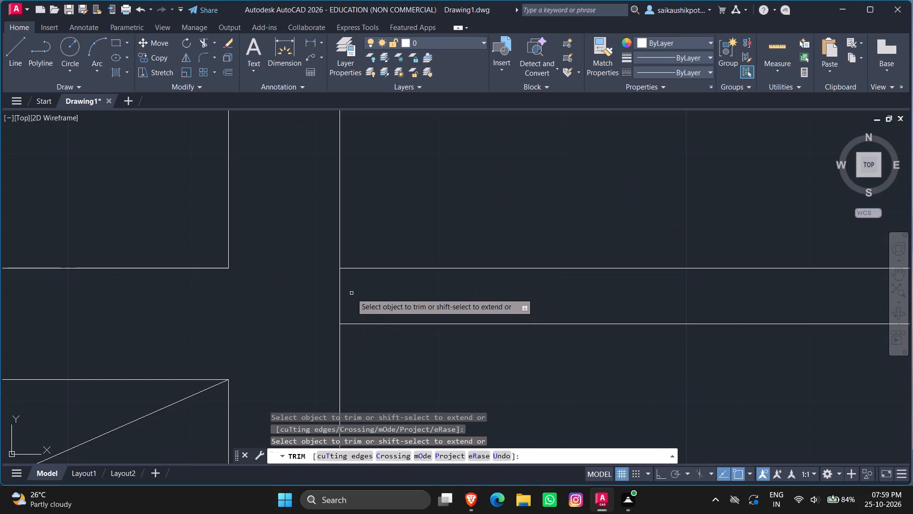
pyautogui.moveTo(351, 293); pyautogui.dragTo(344, 294)
pyautogui.click(317, 296)
pyautogui.press('Escape')
pyautogui.scroll(-4, 326, 305)
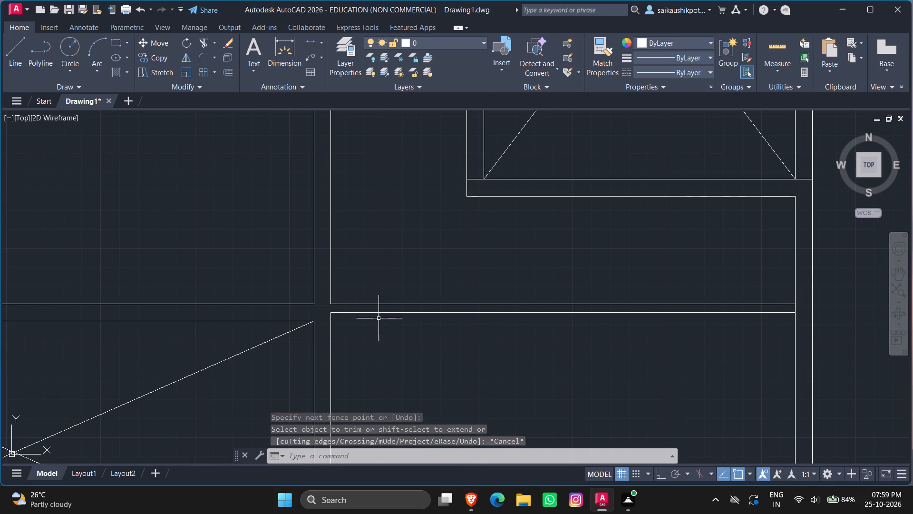
pyautogui.press('Escape')
pyautogui.press('Escape')
# Examine the whole floor plan, including the staircase, the crossed rooms and the lower room walls.
pyautogui.scroll(-6, 379, 317)
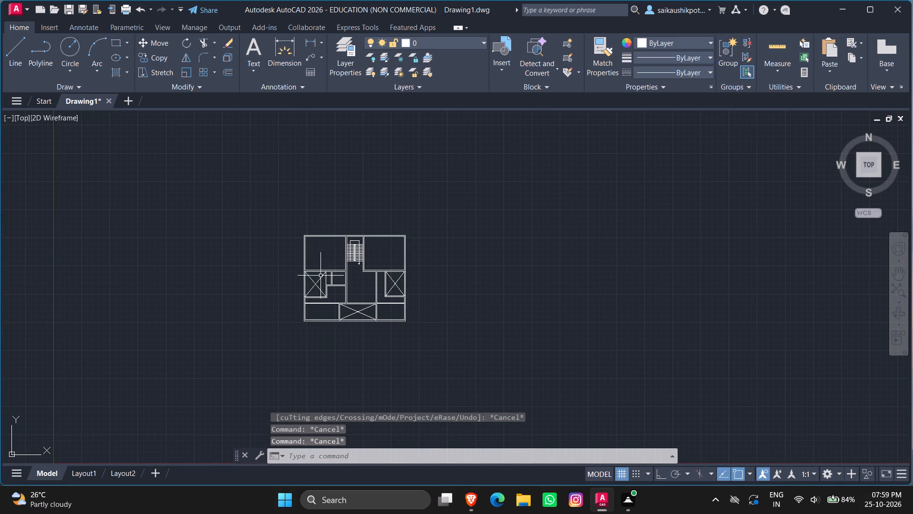
pyautogui.scroll(-1, 449, 363)
pyautogui.scroll(3, 369, 313)
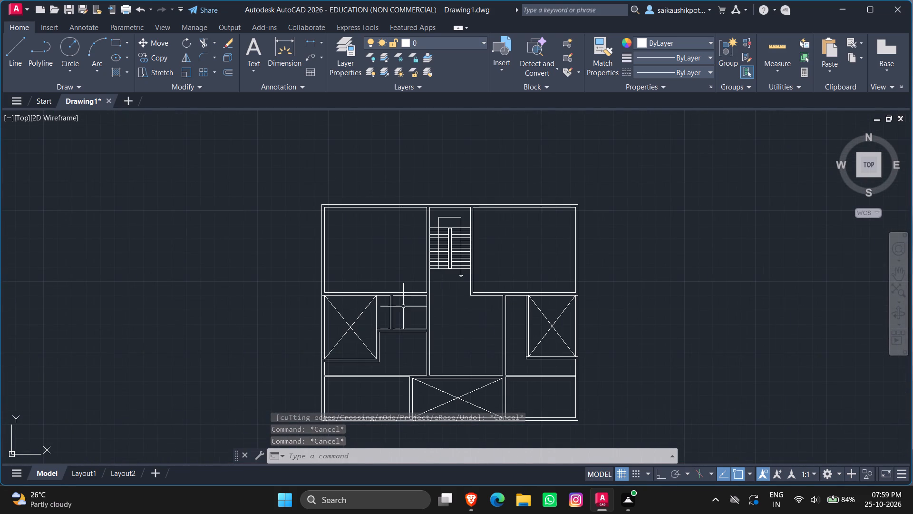
pyautogui.scroll(-1, 450, 267)
pyautogui.scroll(4, 458, 315)
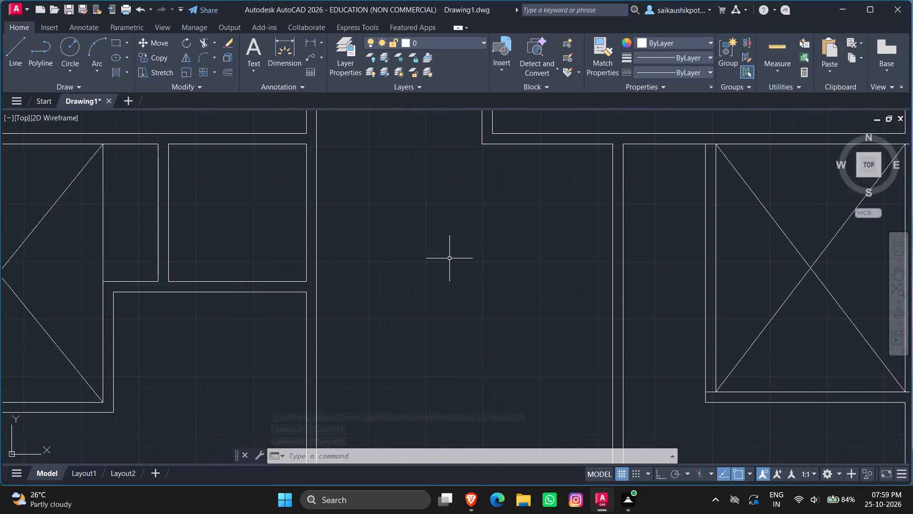
pyautogui.scroll(-1, 447, 264)
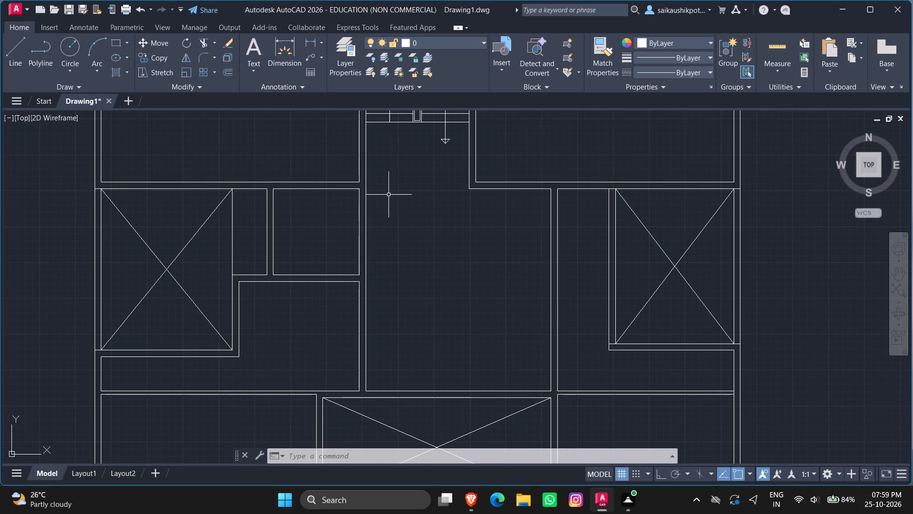
pyautogui.scroll(1, 337, 216)
pyautogui.scroll(-1, 343, 219)
pyautogui.press('Escape')
pyautogui.press('Escape')
pyautogui.press('Escape')
pyautogui.scroll(-2, 389, 286)
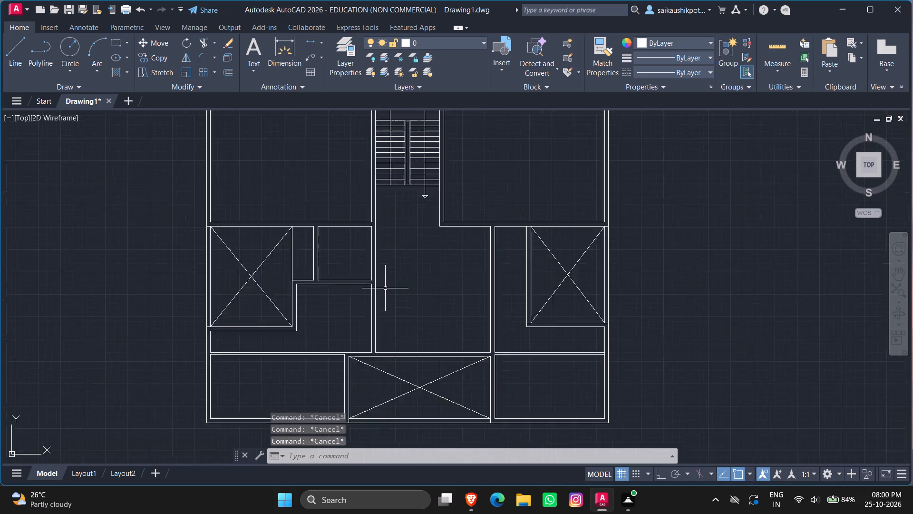
pyautogui.scroll(-1, 384, 289)
pyautogui.scroll(2, 343, 244)
pyautogui.press('Escape')
pyautogui.press('Escape')
pyautogui.press('Escape')
pyautogui.press('Escape')
pyautogui.scroll(-2, 367, 287)
pyautogui.scroll(1, 359, 275)
pyautogui.scroll(2, 336, 223)
pyautogui.scroll(-1, 355, 251)
pyautogui.press('Escape')
pyautogui.press('Escape')
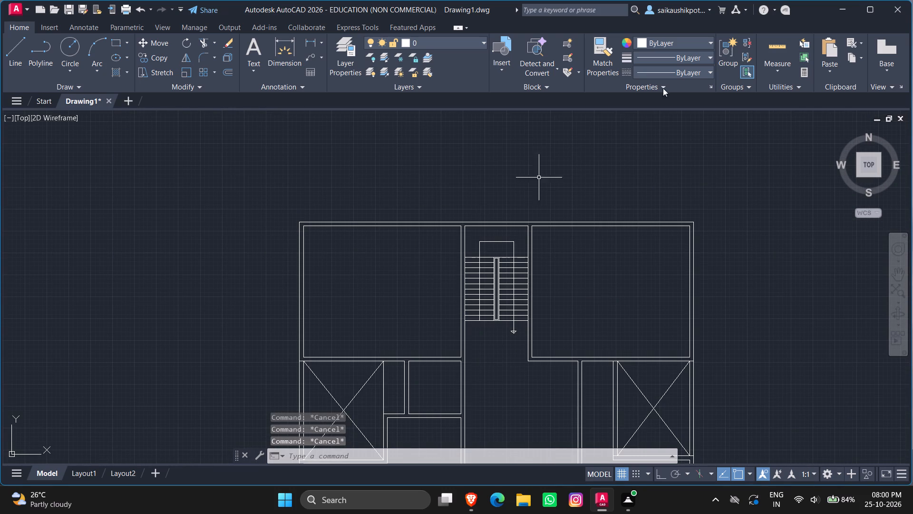
# Quick-measure the inner dimensions of the floor plan's rooms, including the top-right and bottom-left rooms.
pyautogui.click(776, 47)
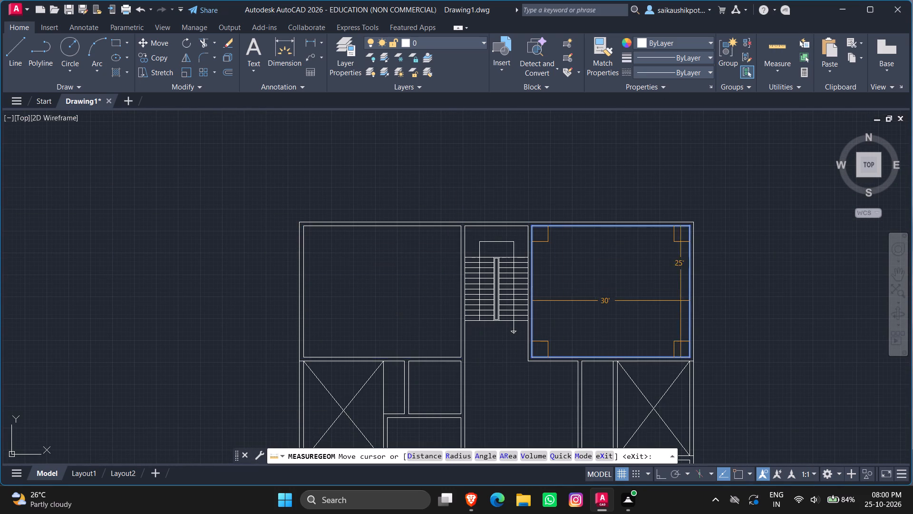
pyautogui.scroll(-3, 625, 289)
pyautogui.scroll(4, 626, 351)
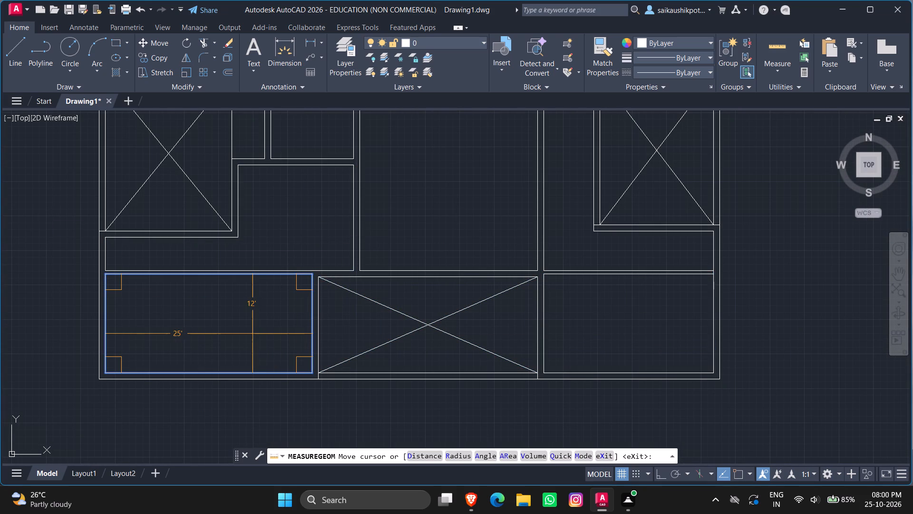
pyautogui.press('Escape')
pyautogui.press('Escape')
pyautogui.press('Escape')
pyautogui.press('Escape')
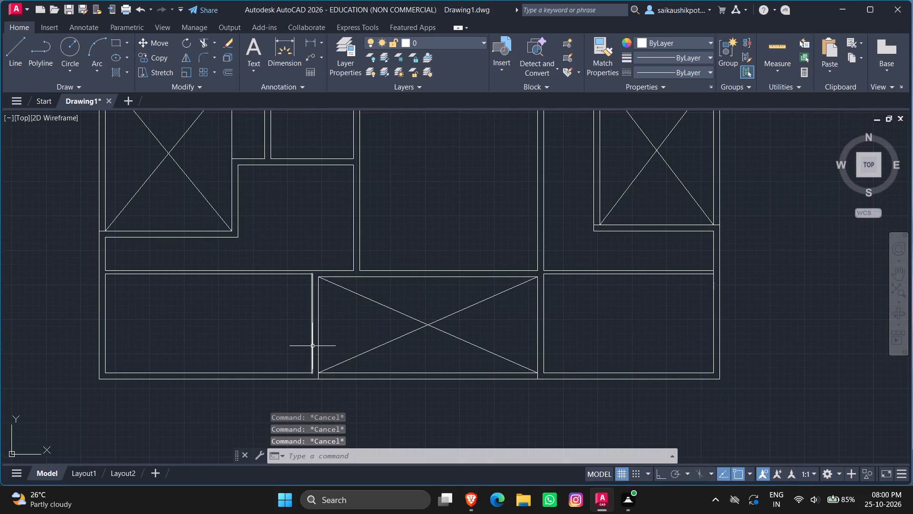
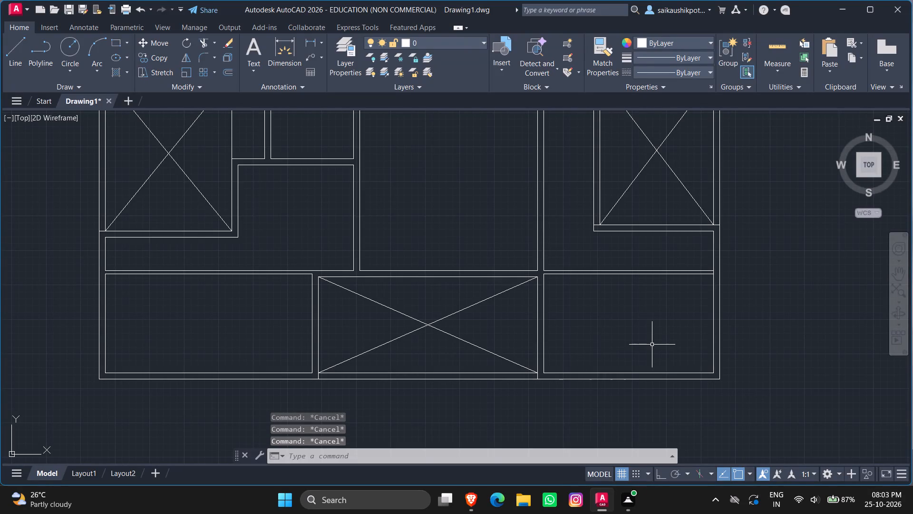
# Examine the whole floor plan, including the staircase, the crossed rooms and the large upper rooms.
pyautogui.scroll(-3, 552, 328)
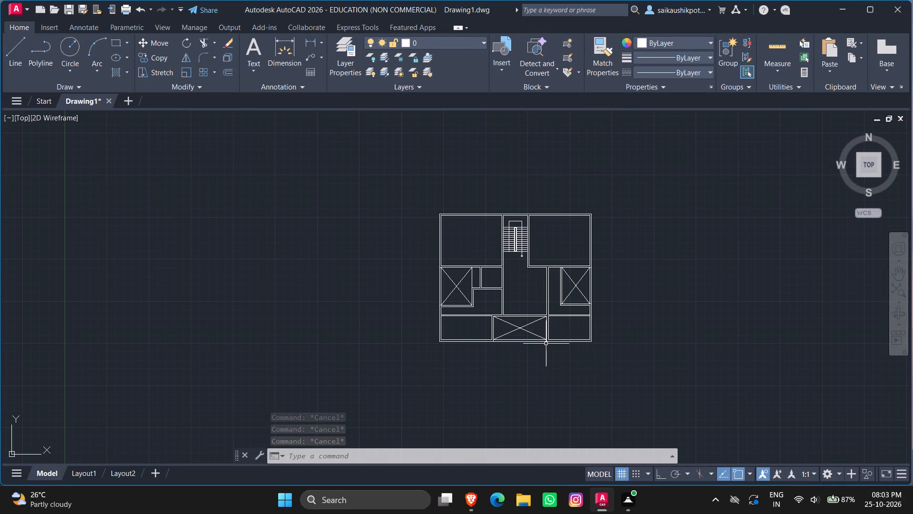
pyautogui.scroll(1, 586, 333)
pyautogui.scroll(-1, 573, 345)
pyautogui.scroll(3, 563, 329)
pyautogui.scroll(-3, 558, 329)
pyautogui.scroll(3, 559, 295)
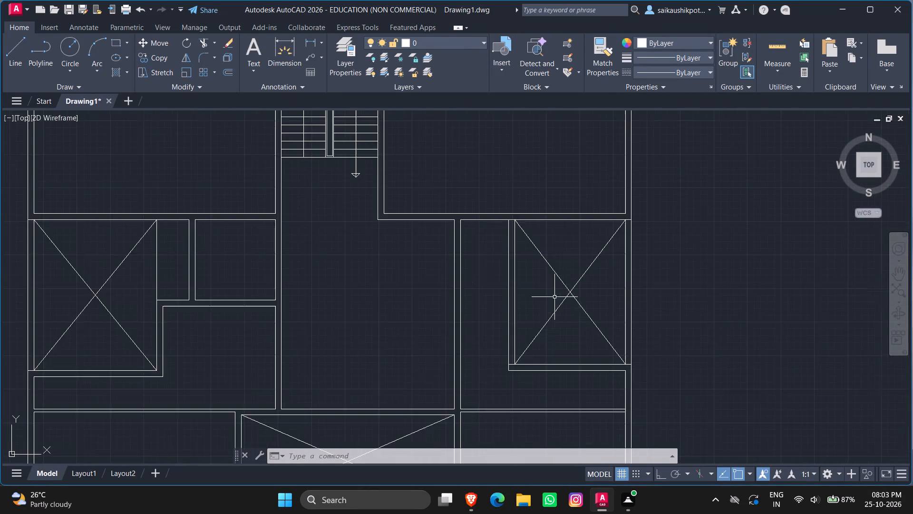
pyautogui.scroll(-2, 548, 325)
pyautogui.scroll(1, 544, 246)
pyautogui.scroll(-2, 384, 280)
pyautogui.scroll(3, 383, 290)
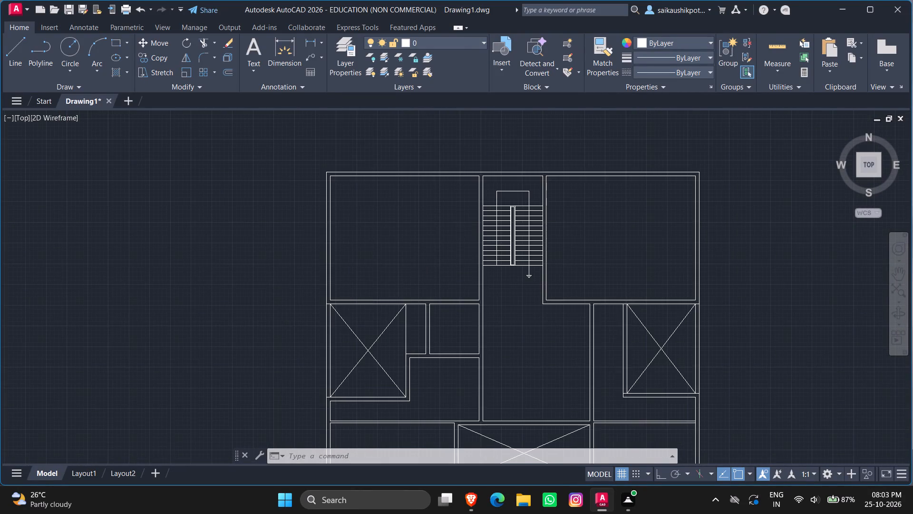
pyautogui.scroll(1, 373, 290)
pyautogui.press('Escape')
pyautogui.press('Escape')
pyautogui.press('Escape')
pyautogui.press('Escape')
pyautogui.scroll(-1, 367, 311)
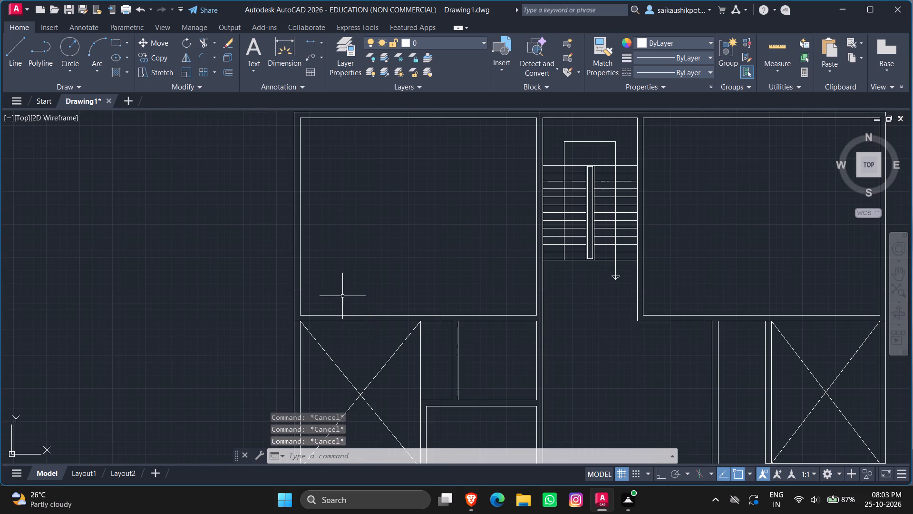
# Offset the top-left room's left inner wall line 15' to the right, into the room.
pyautogui.press('Escape')
pyautogui.press('Escape')
pyautogui.press('Escape')
pyautogui.press('o')
pyautogui.press('Return')
pyautogui.write("15'")
pyautogui.press('Return')
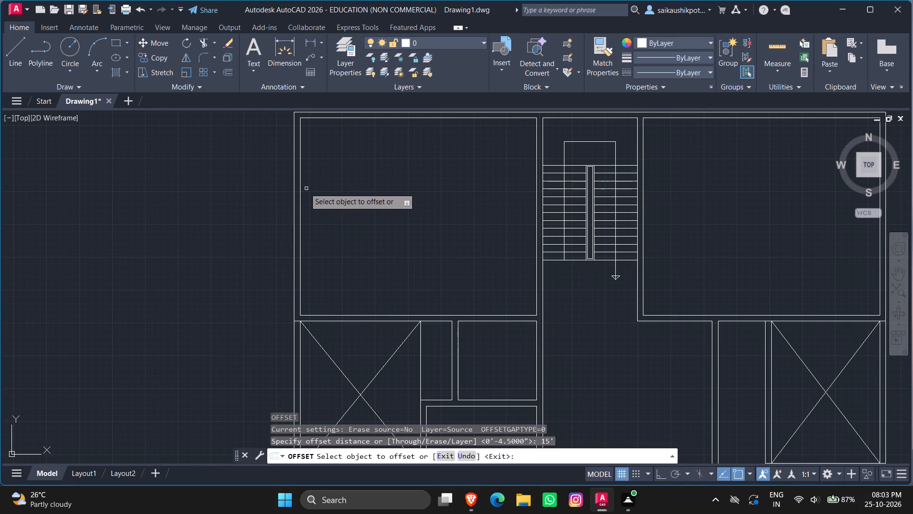
pyautogui.click(301, 185)
pyautogui.click(370, 200)
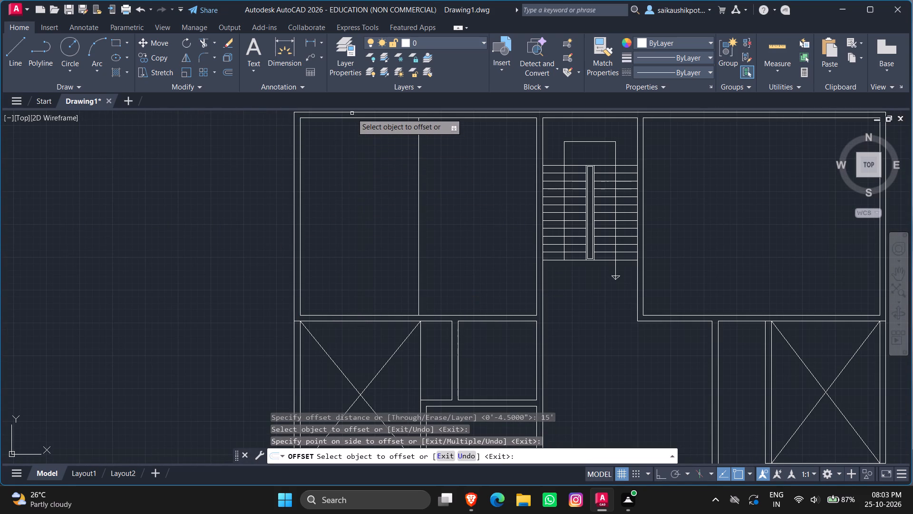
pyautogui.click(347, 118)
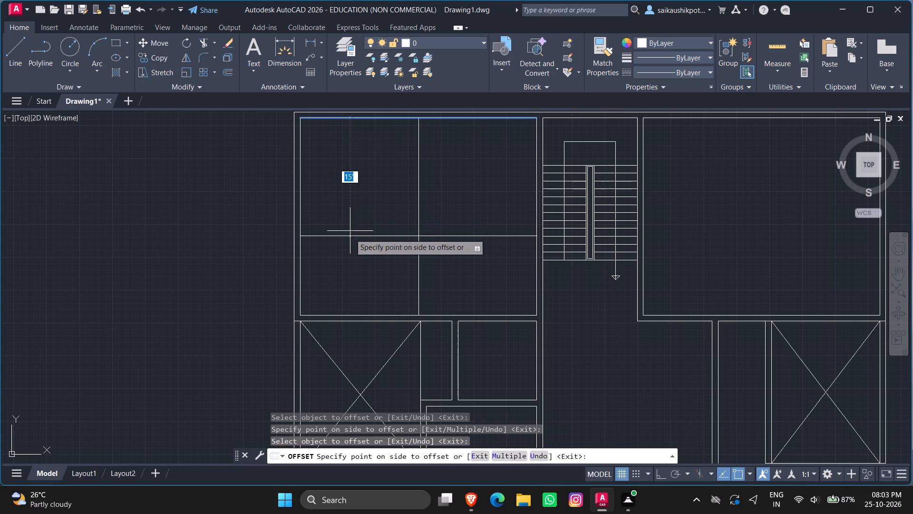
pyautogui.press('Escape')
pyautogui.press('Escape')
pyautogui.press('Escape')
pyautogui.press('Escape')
# Offset the top-left room's bottom inner wall line 8' upward, into the room.
pyautogui.press('o')
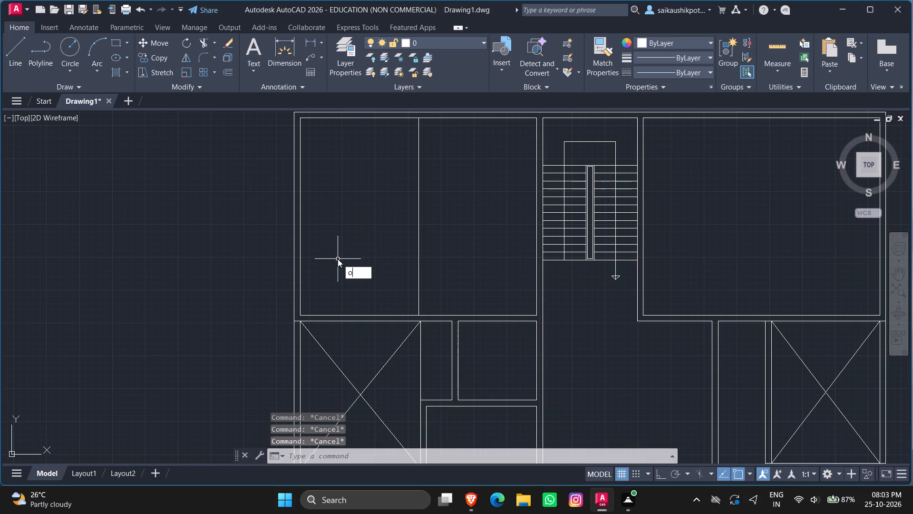
pyautogui.press('Return')
pyautogui.write("8'")
pyautogui.press('Return')
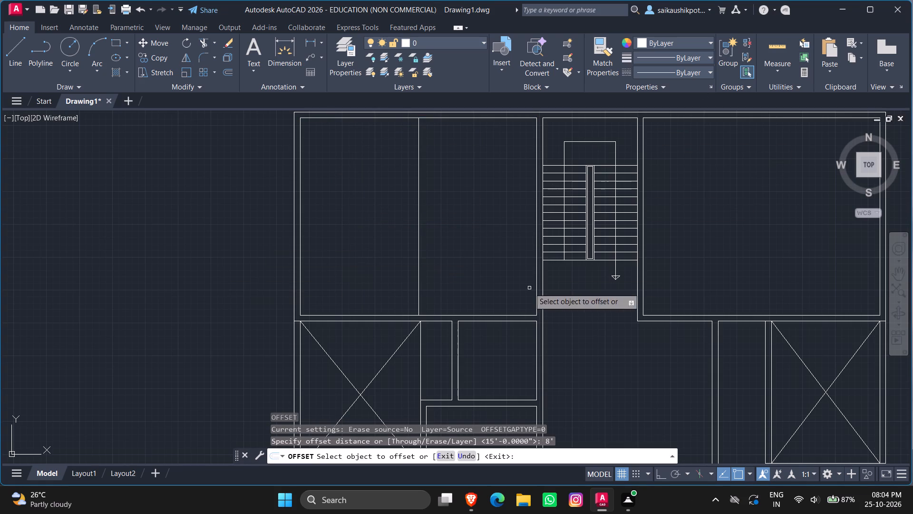
pyautogui.click(359, 314)
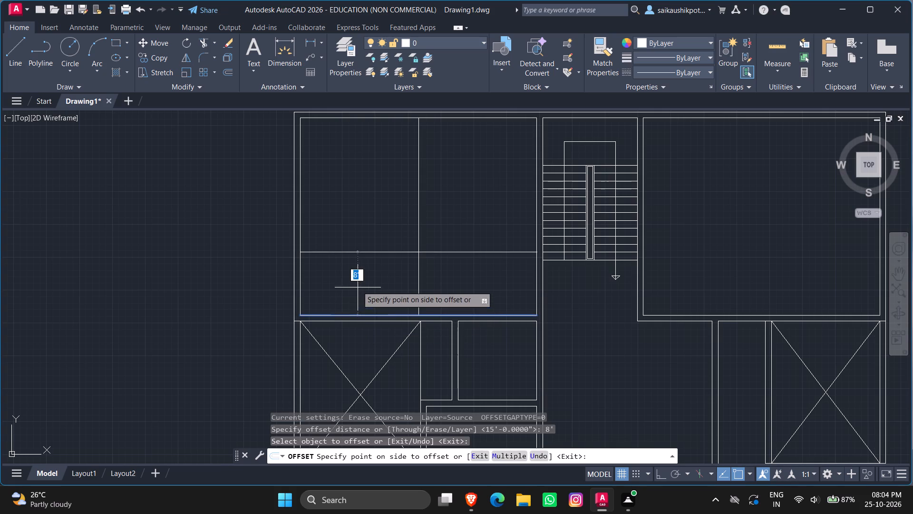
pyautogui.click(356, 284)
pyautogui.press('Escape')
pyautogui.press('Escape')
pyautogui.press('Escape')
pyautogui.press('Escape')
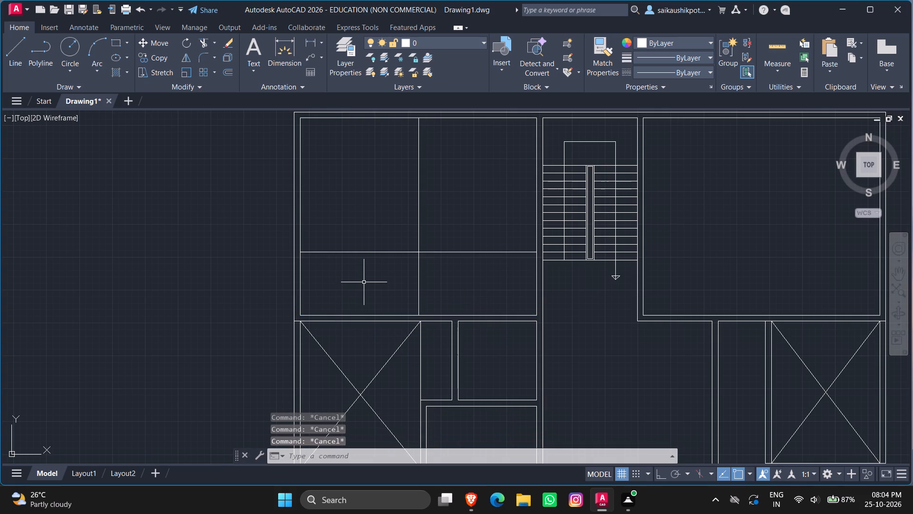
# Trim the part of the vertical dividing line below the new horizontal line in the top-left room.
pyautogui.write('tr')
pyautogui.press('Return')
pyautogui.press('Return')
pyautogui.moveTo(436, 278); pyautogui.dragTo(431, 282)
pyautogui.click(388, 280)
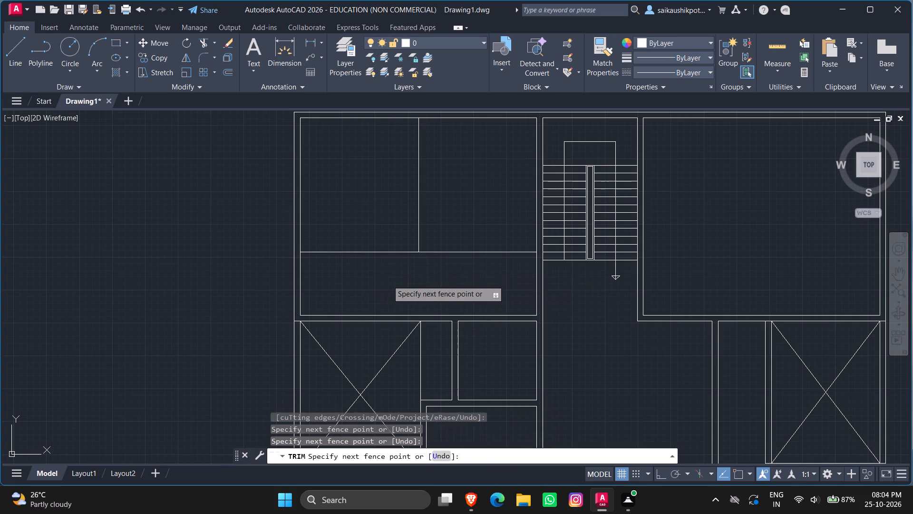
pyautogui.press('Escape')
pyautogui.press('Escape')
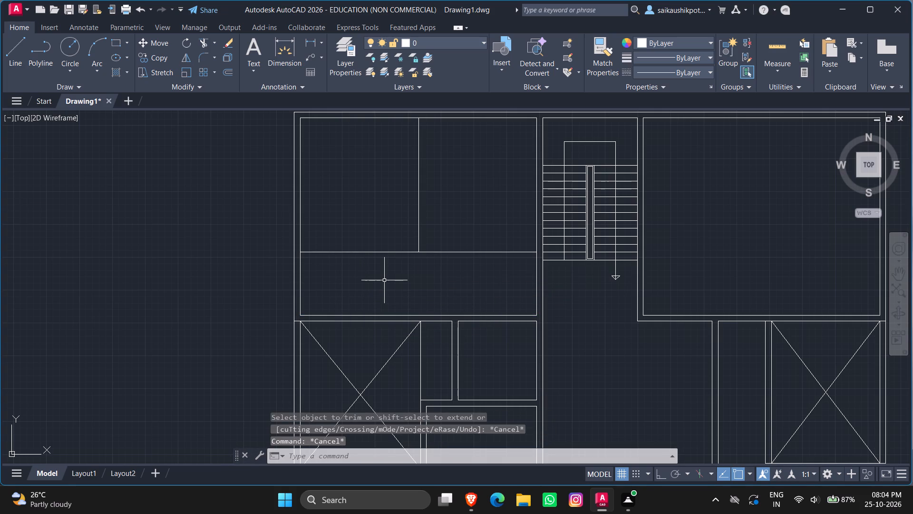
pyautogui.press('Escape')
pyautogui.press('Escape')
pyautogui.press('Escape')
pyautogui.press('Escape')
# Offset the top-left room's left inner wall line 10' to the right.
pyautogui.press('o')
pyautogui.press('Return')
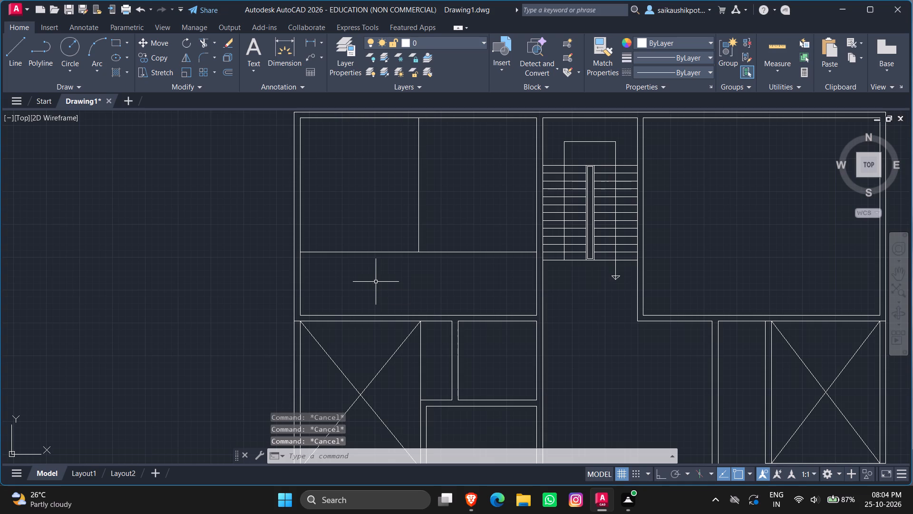
pyautogui.write("10'")
pyautogui.press('Return')
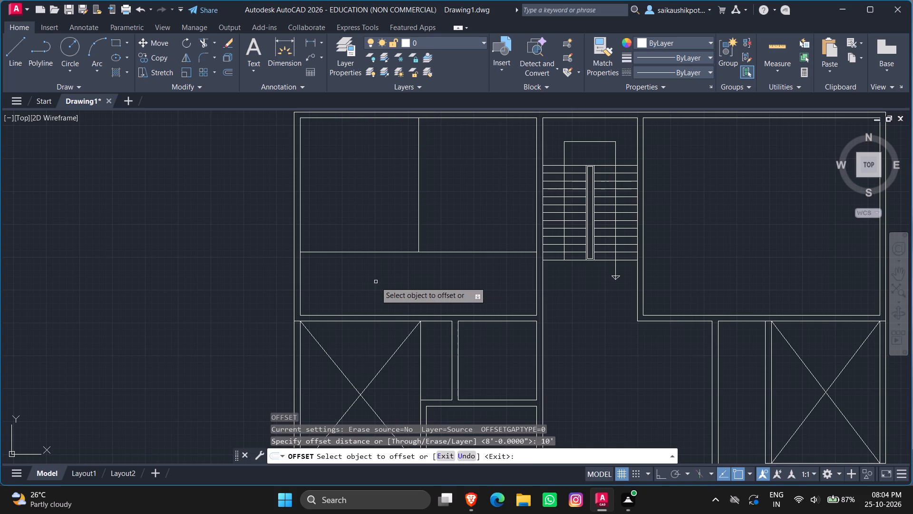
pyautogui.click(300, 273)
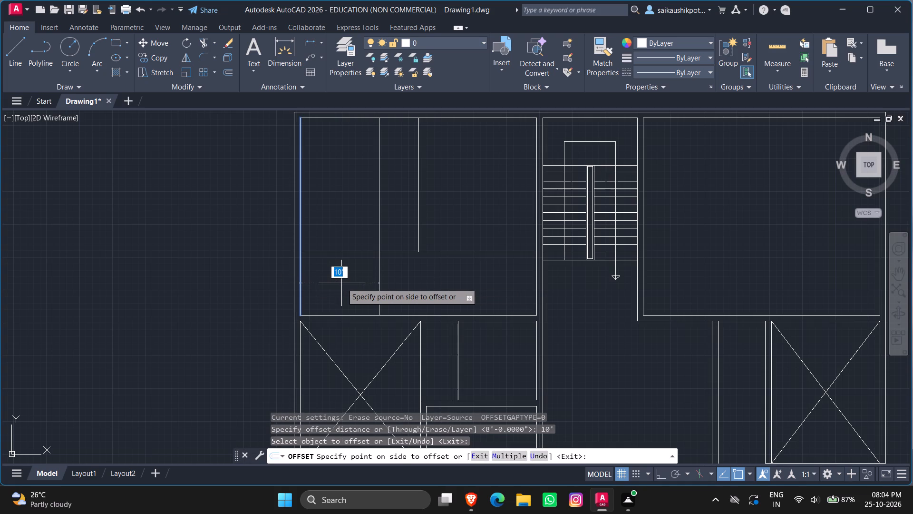
pyautogui.click(342, 283)
pyautogui.press('Escape')
pyautogui.press('Escape')
pyautogui.press('Escape')
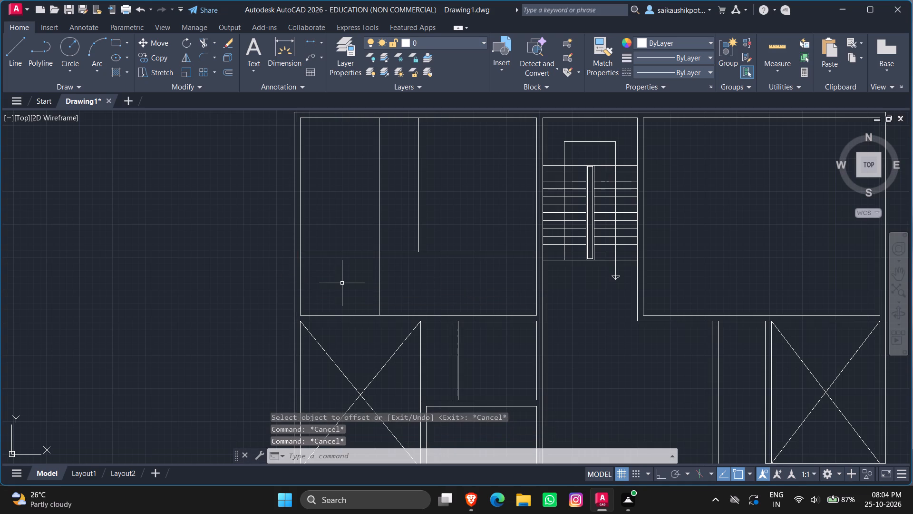
# Trim the part of the 10' offset line above the horizontal dividing line in the top-left room.
pyautogui.write('rtr')
pyautogui.press('Escape')
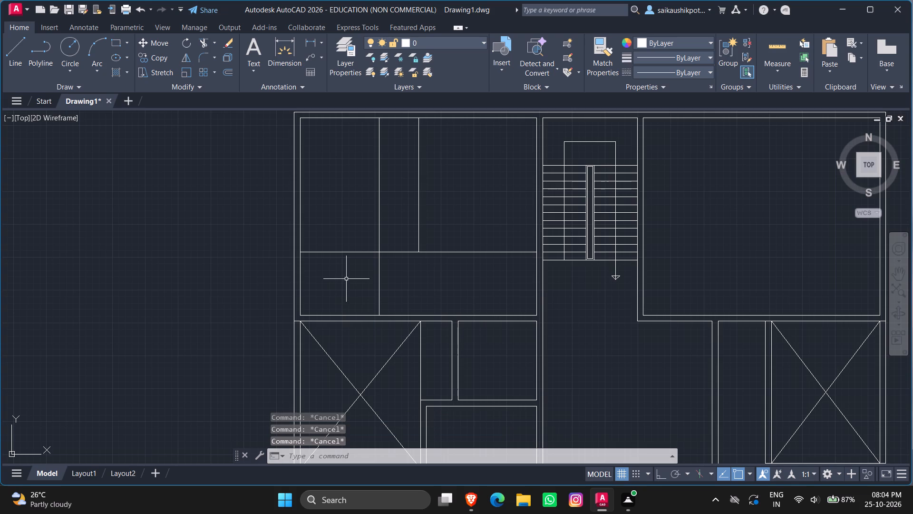
pyautogui.press('Escape')
pyautogui.press('Escape')
pyautogui.press('Escape')
pyautogui.press('t')
pyautogui.press('r')
pyautogui.press('Return')
pyautogui.press('Return')
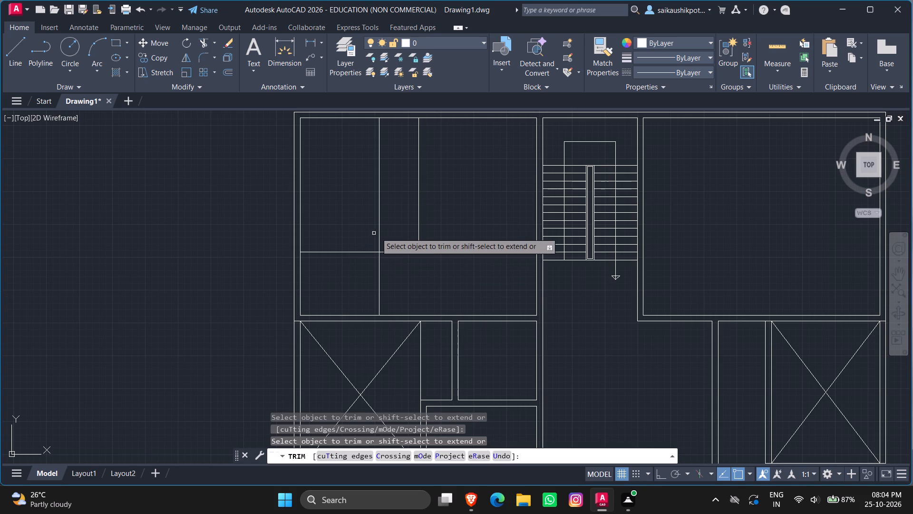
pyautogui.click(379, 230)
pyautogui.press('Escape')
pyautogui.press('Escape')
pyautogui.press('Escape')
pyautogui.press('Escape')
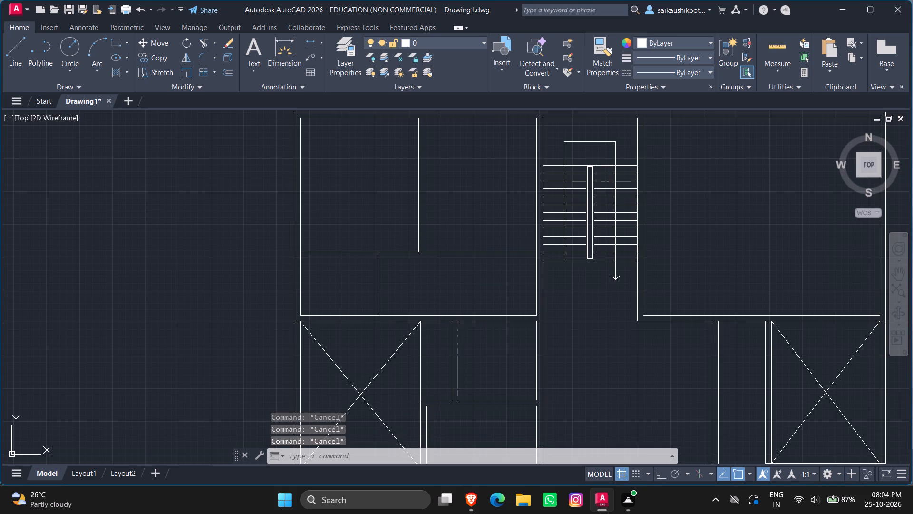
pyautogui.press('Escape')
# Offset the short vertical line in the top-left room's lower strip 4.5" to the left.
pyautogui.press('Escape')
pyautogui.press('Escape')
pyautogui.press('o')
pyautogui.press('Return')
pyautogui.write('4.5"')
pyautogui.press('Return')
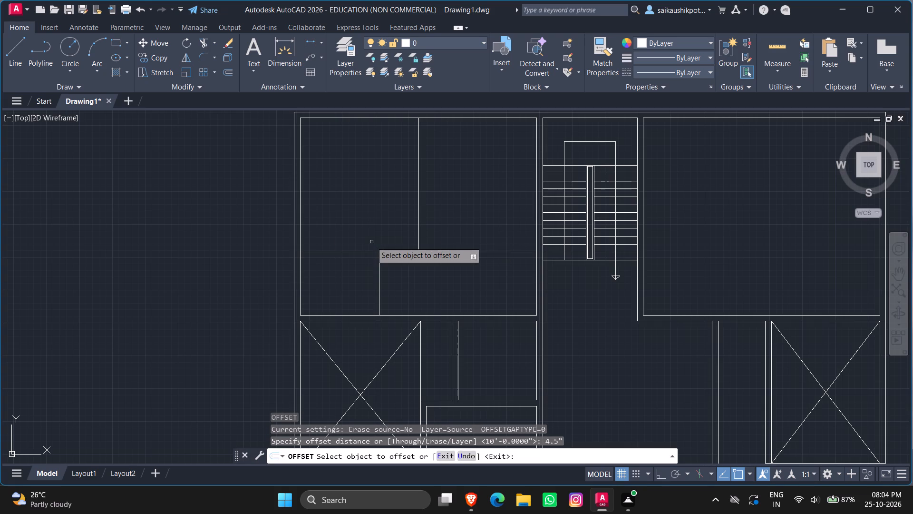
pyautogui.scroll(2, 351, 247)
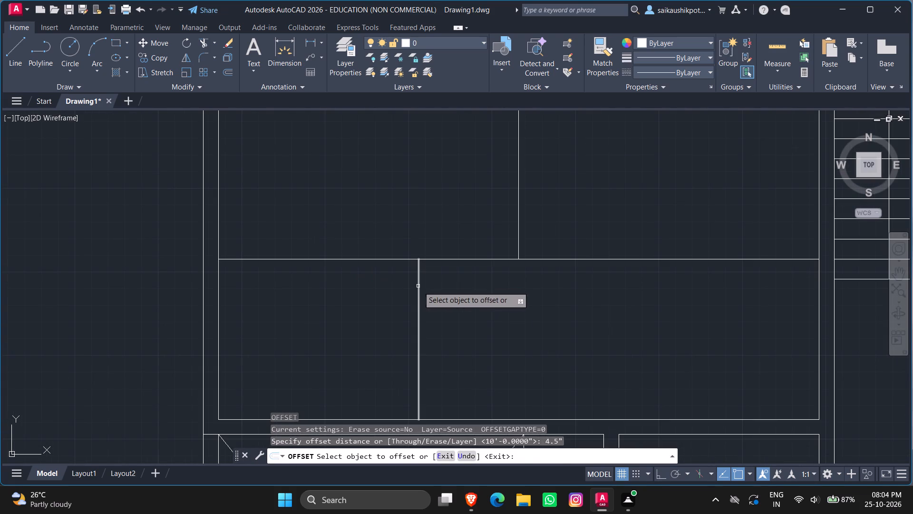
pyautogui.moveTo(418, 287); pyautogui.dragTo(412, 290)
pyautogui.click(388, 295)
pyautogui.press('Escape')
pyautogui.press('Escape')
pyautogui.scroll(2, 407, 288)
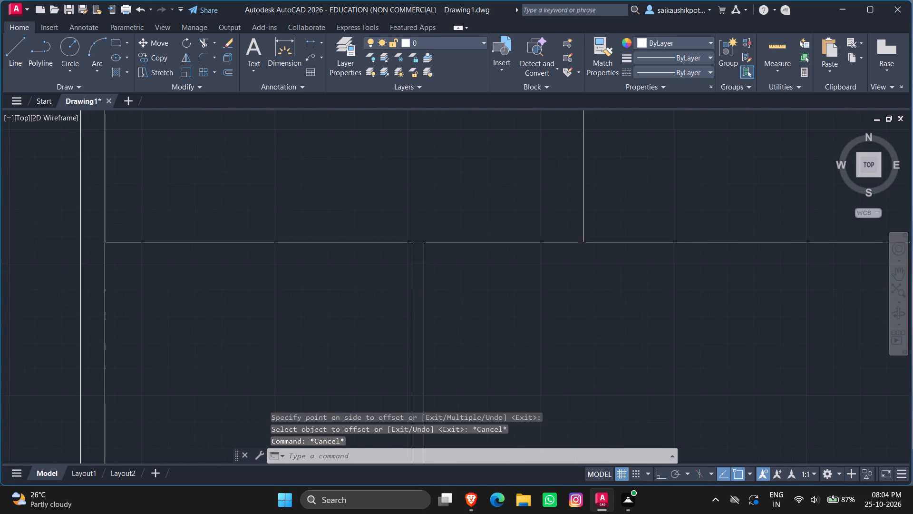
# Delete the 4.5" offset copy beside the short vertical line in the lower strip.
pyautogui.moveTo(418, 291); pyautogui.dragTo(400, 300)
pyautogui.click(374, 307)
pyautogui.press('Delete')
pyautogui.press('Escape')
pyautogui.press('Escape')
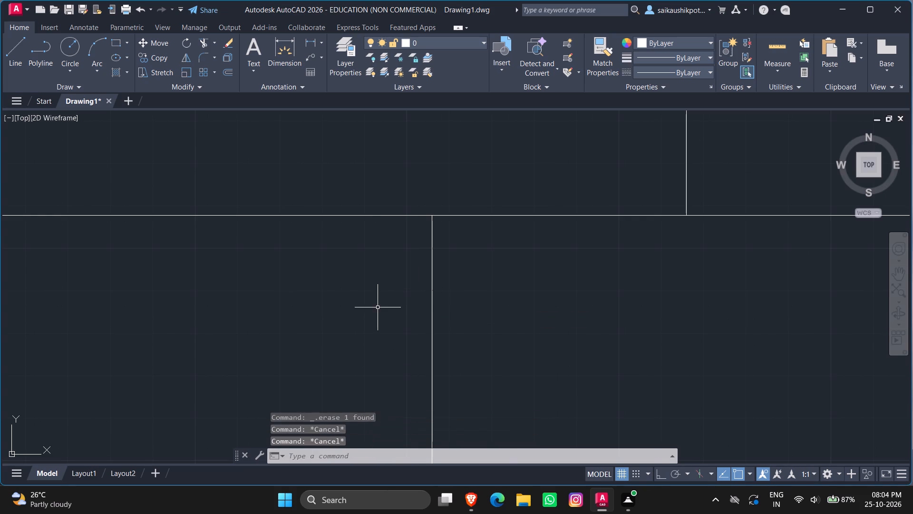
# Offset the short vertical line in the top-left room's lower strip 2.25" to both sides.
pyautogui.press('Escape')
pyautogui.press('Escape')
pyautogui.press('Escape')
pyautogui.press('o')
pyautogui.press('Return')
pyautogui.write('2.25')
pyautogui.hotkey('shift', '"')
pyautogui.press('Return')
pyautogui.scroll(1, 378, 307)
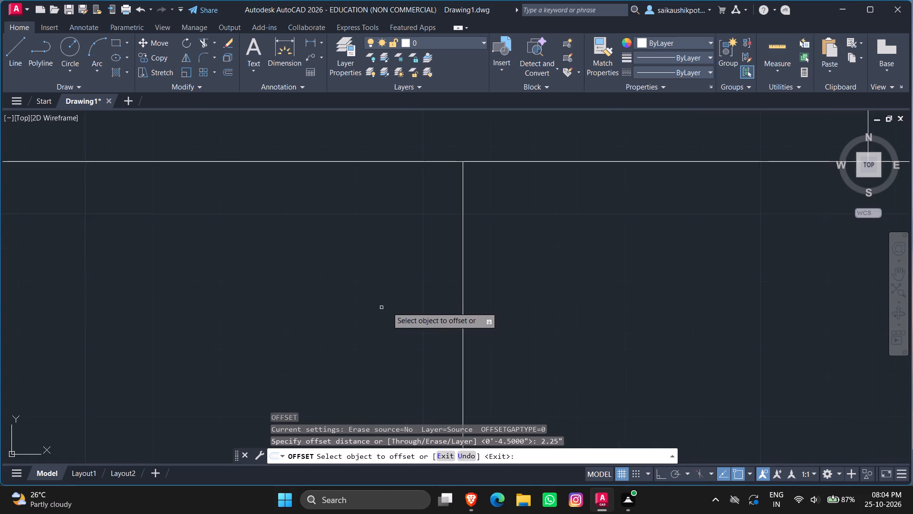
pyautogui.scroll(-3, 469, 269)
pyautogui.click(465, 271)
pyautogui.click(488, 288)
pyautogui.scroll(2, 465, 298)
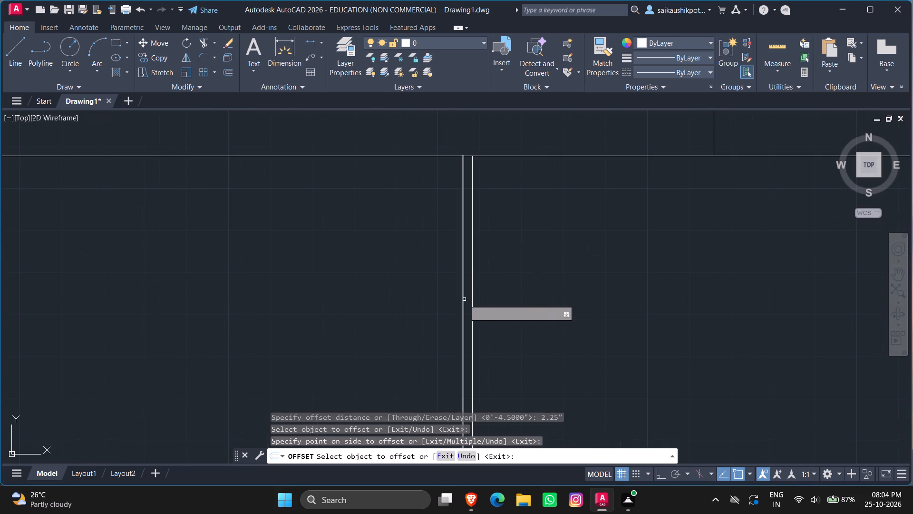
pyautogui.click(464, 299)
pyautogui.click(432, 306)
# Offset the top-left room's horizontal dividing line 2.25" both upward and downward.
pyautogui.scroll(-1, 448, 245)
pyautogui.scroll(-1, 501, 214)
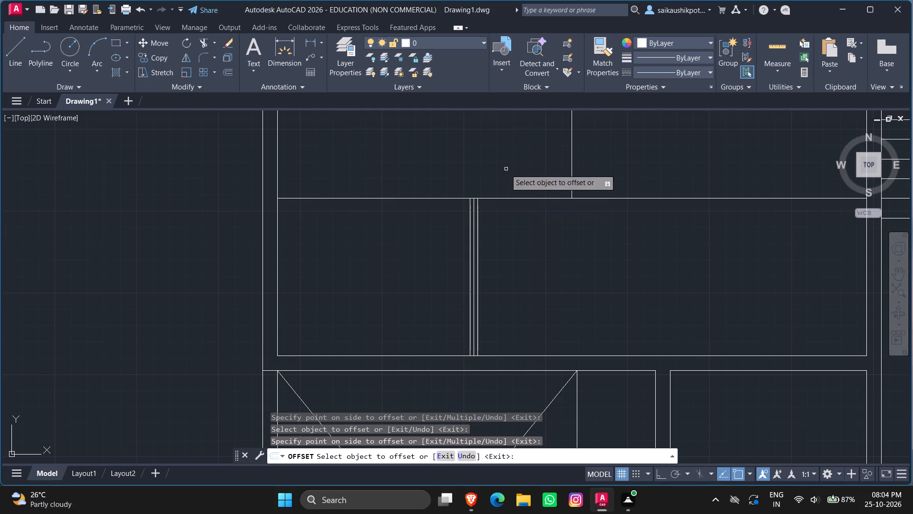
pyautogui.click(499, 198)
pyautogui.click(507, 167)
pyautogui.scroll(2, 507, 198)
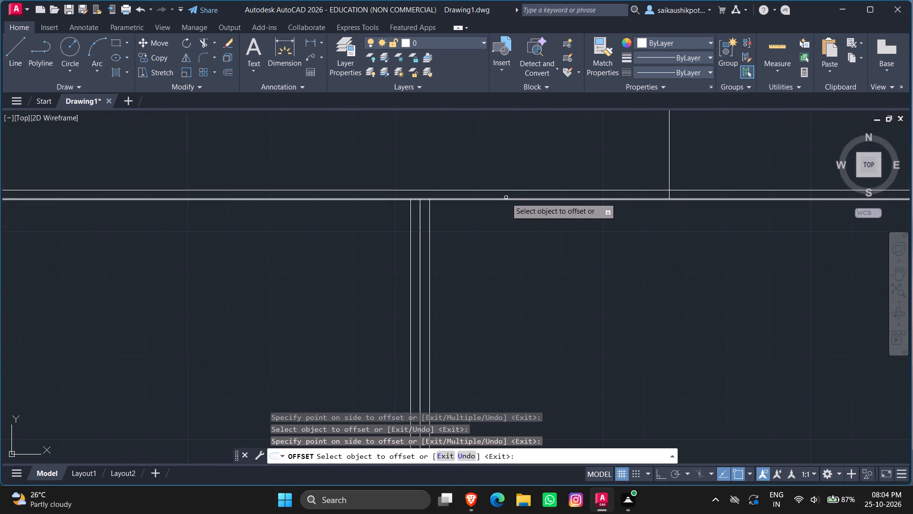
pyautogui.click(506, 198)
pyautogui.click(506, 249)
# Offset the upper vertical dividing line in the top-left room 2.25" to both sides.
pyautogui.scroll(-4, 589, 271)
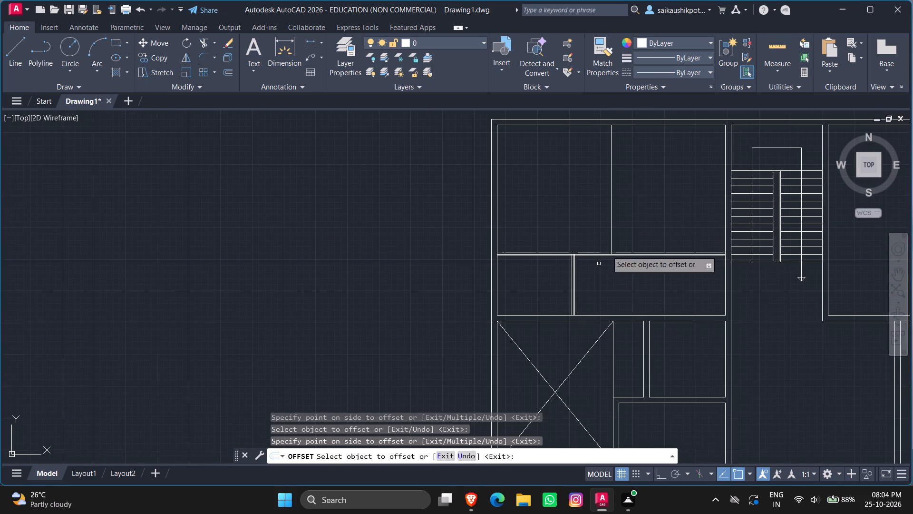
pyautogui.scroll(2, 629, 151)
pyautogui.click(579, 281)
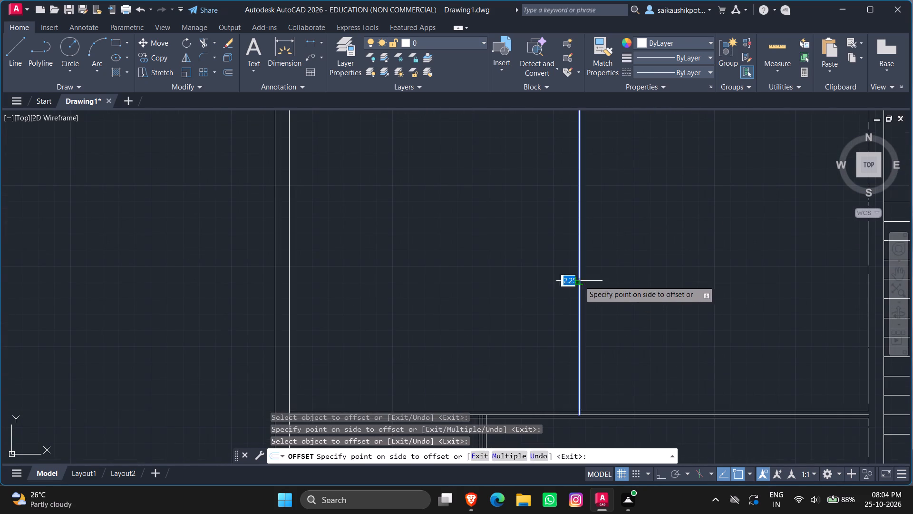
pyautogui.click(627, 288)
pyautogui.scroll(2, 569, 310)
pyautogui.click(592, 307)
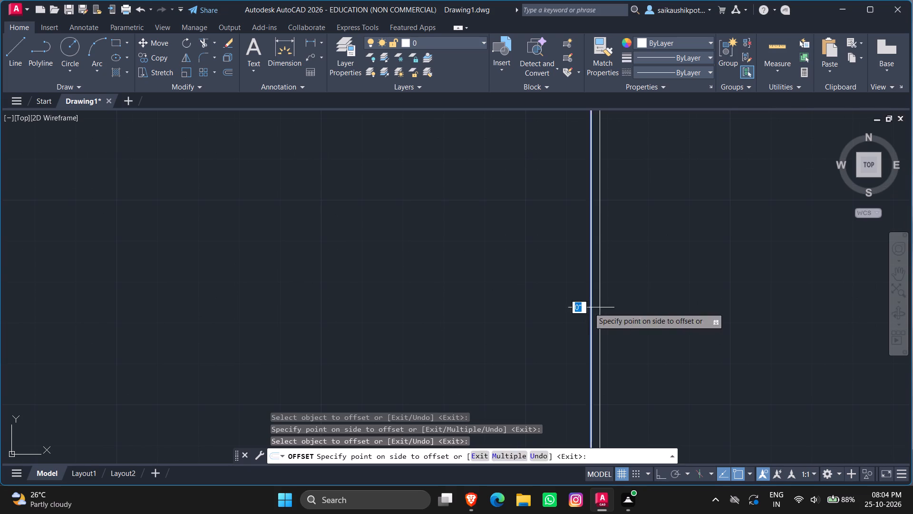
pyautogui.click(534, 316)
pyautogui.scroll(-4, 490, 333)
pyautogui.press('Escape')
pyautogui.press('Escape')
pyautogui.press('Escape')
# Trim the junction of the upper vertical and horizontal partitions in the top-left room, removing the centre lines and opening the wall between.
pyautogui.scroll(5, 504, 368)
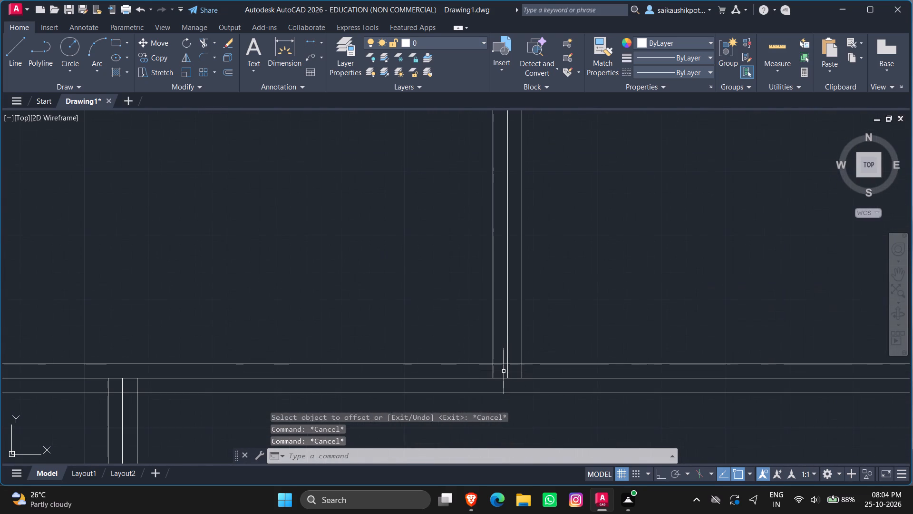
pyautogui.write('tr')
pyautogui.press('Return')
pyautogui.press('Return')
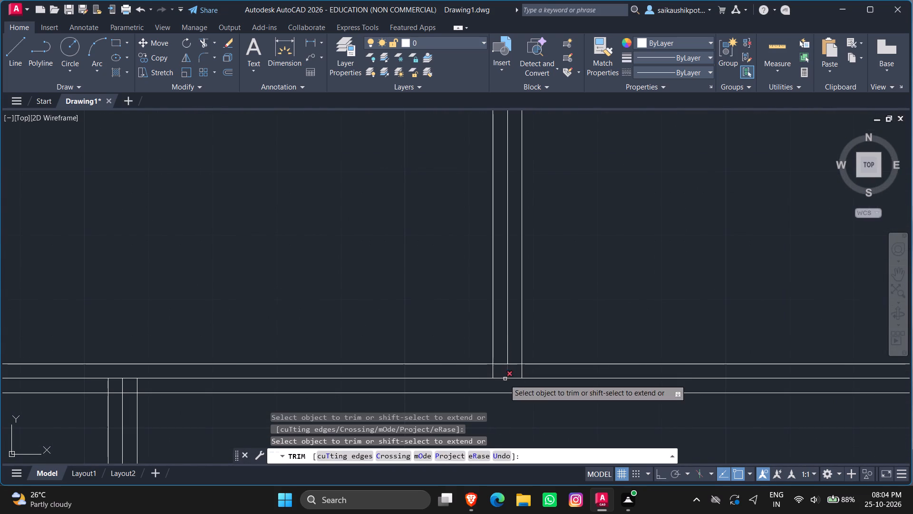
pyautogui.scroll(2, 504, 380)
pyautogui.moveTo(532, 391); pyautogui.dragTo(512, 377)
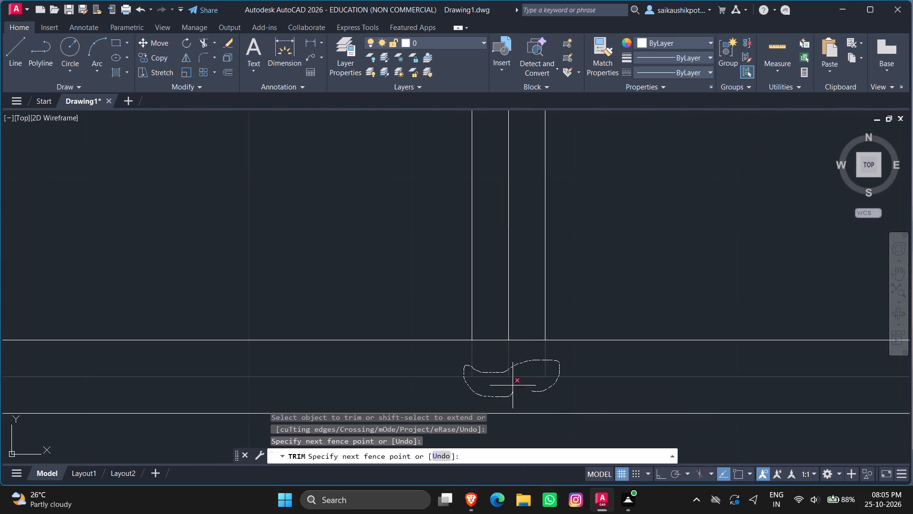
pyautogui.moveTo(512, 377); pyautogui.dragTo(515, 358)
# Trim the junction of the lower strip's short vertical partition with the horizontal partition, removing its centre line and the crossing segments.
pyautogui.scroll(1, 508, 366)
pyautogui.scroll(-6, 507, 368)
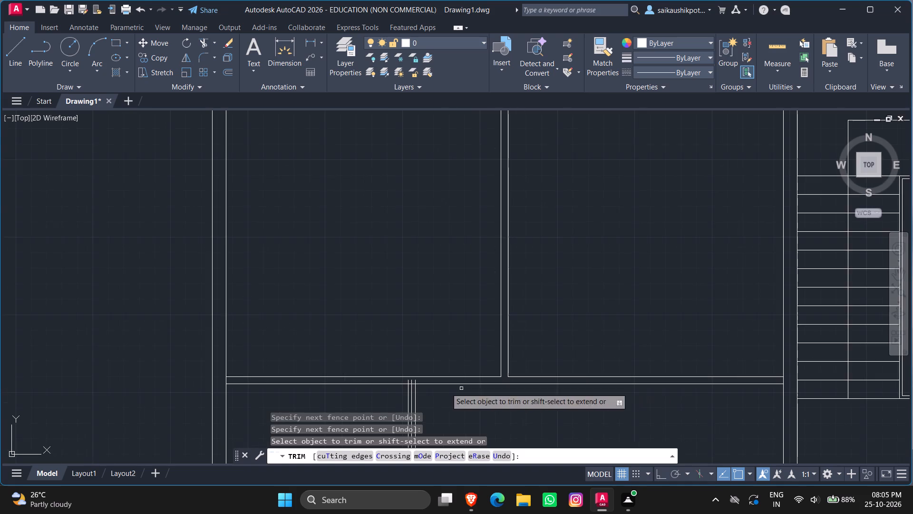
pyautogui.scroll(5, 399, 389)
pyautogui.moveTo(406, 310); pyautogui.dragTo(546, 315)
pyautogui.moveTo(477, 337); pyautogui.dragTo(462, 326)
pyautogui.moveTo(462, 326); pyautogui.dragTo(470, 330)
# Trim the inner wall-face segments across both ends of the top-left room's horizontal partition so it opens into the side walls.
pyautogui.scroll(-3, 474, 342)
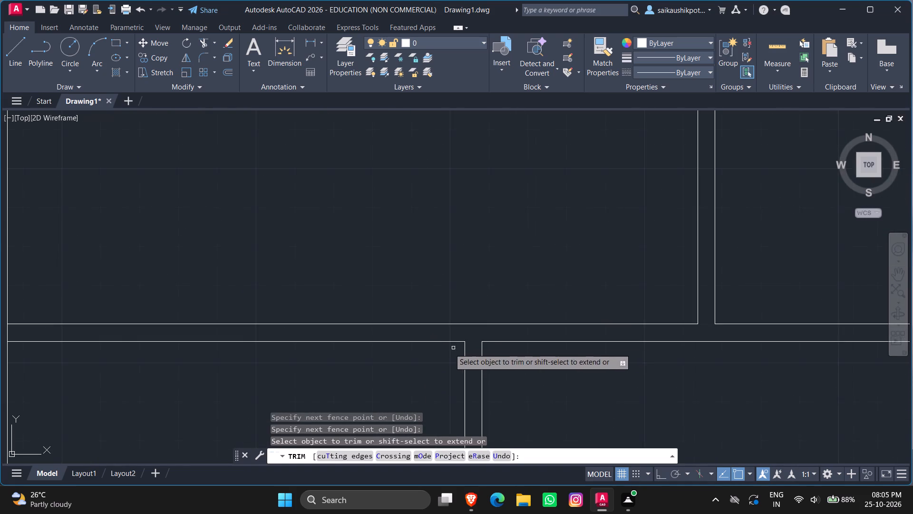
pyautogui.scroll(-2, 446, 349)
pyautogui.scroll(5, 264, 342)
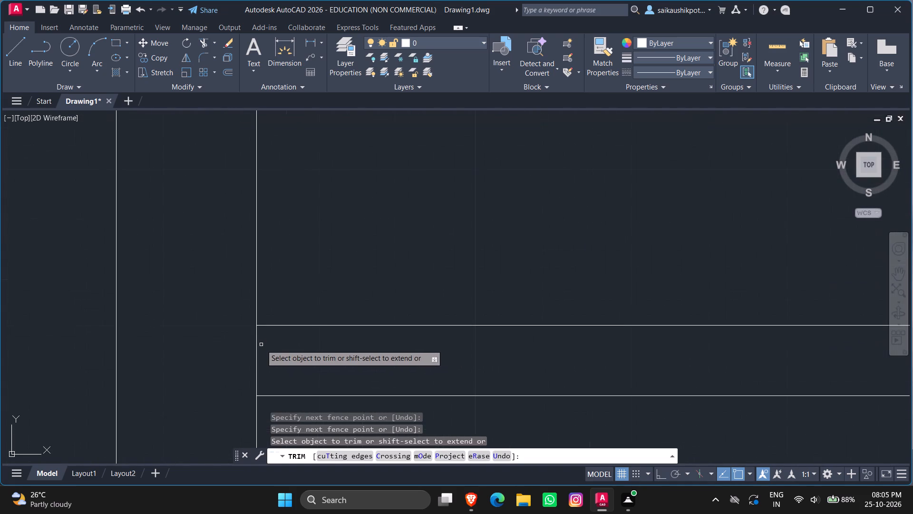
pyautogui.click(261, 345)
pyautogui.click(254, 348)
pyautogui.scroll(-6, 275, 360)
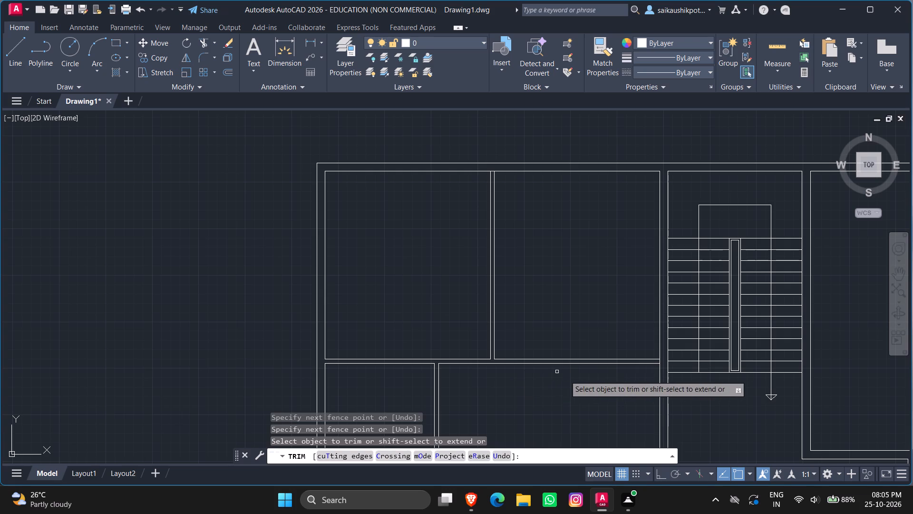
pyautogui.scroll(6, 655, 361)
pyautogui.click(660, 364)
pyautogui.click(666, 366)
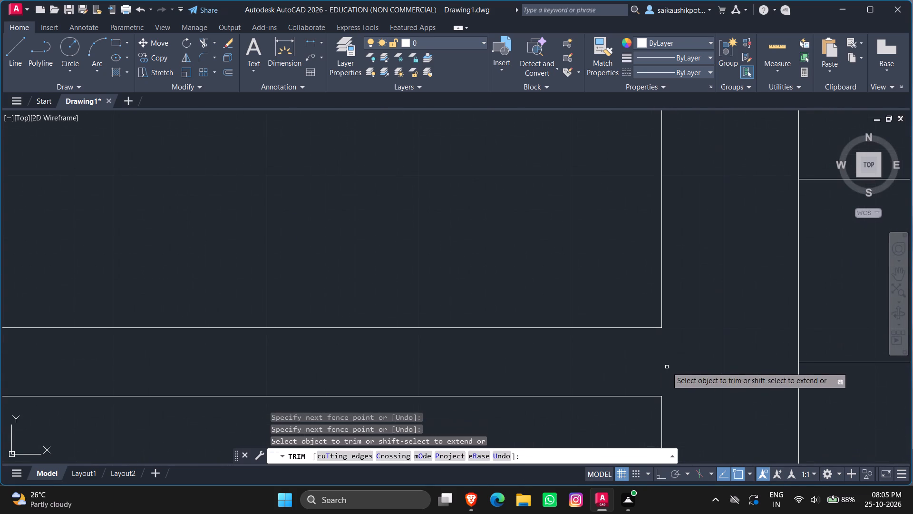
# Trim the top wall's inner-face segment between the two lines of the upper vertical partition and end the Trim command.
pyautogui.scroll(-6, 647, 374)
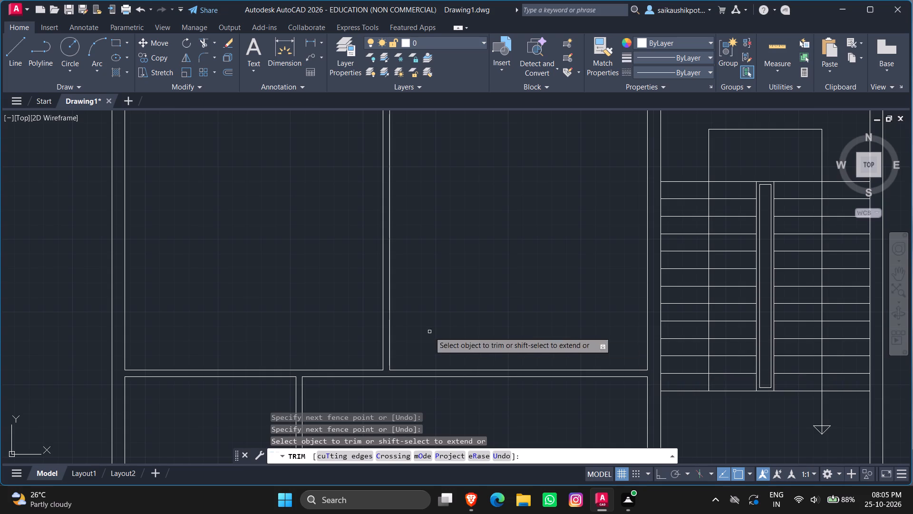
pyautogui.scroll(-2, 425, 356)
pyautogui.scroll(5, 396, 248)
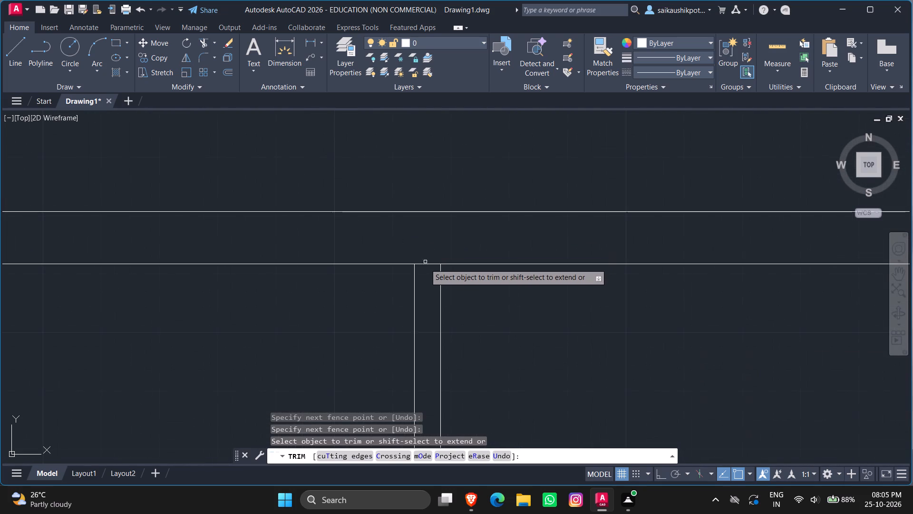
pyautogui.scroll(1, 425, 268)
pyautogui.click(422, 253)
pyautogui.click(426, 267)
pyautogui.press('Escape')
pyautogui.press('Escape')
pyautogui.press('Escape')
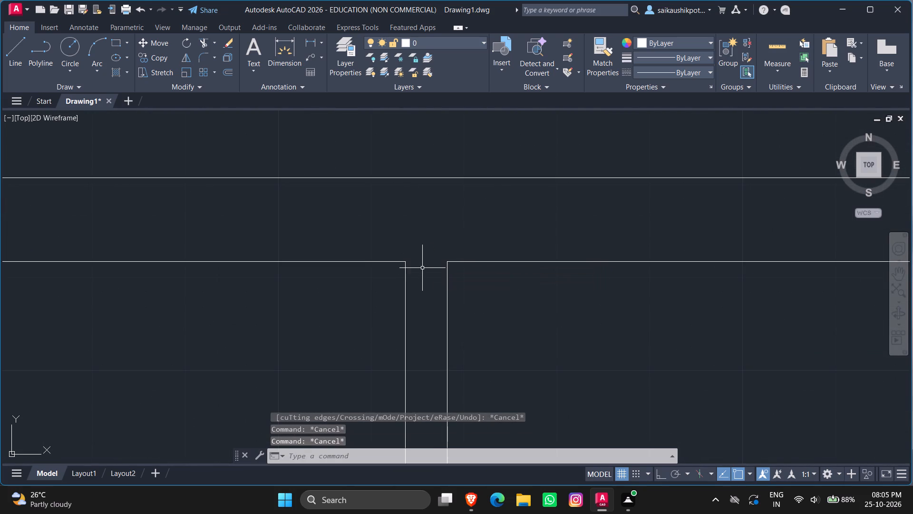
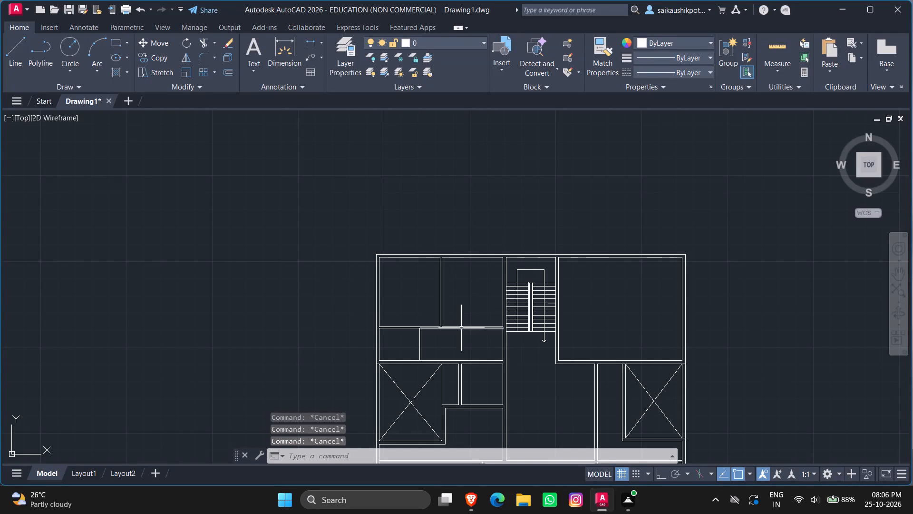
# Measure the room between the top-left area's upper vertical partition and the staircase wall.
pyautogui.press('Escape')
pyautogui.scroll(3, 461, 334)
pyautogui.scroll(-3, 461, 334)
pyautogui.scroll(2, 461, 334)
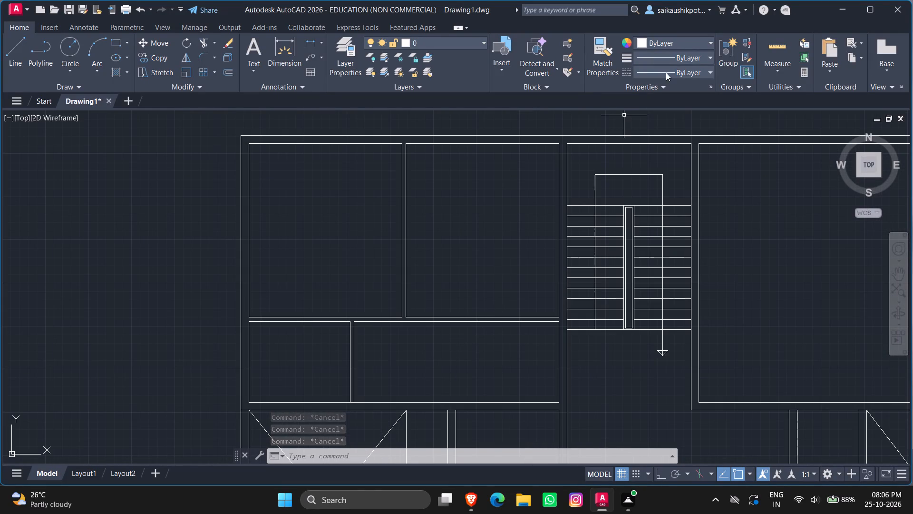
pyautogui.click(777, 45)
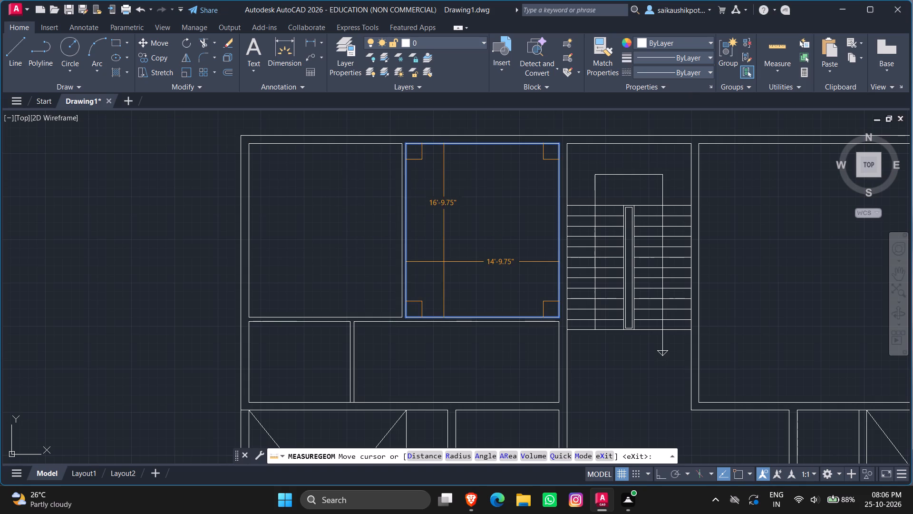
pyautogui.press('Escape')
pyautogui.press('Escape')
pyautogui.press('Escape')
pyautogui.moveTo(440, 250); pyautogui.dragTo(434, 251)
pyautogui.click(269, 262)
pyautogui.press('Escape')
pyautogui.press('Escape')
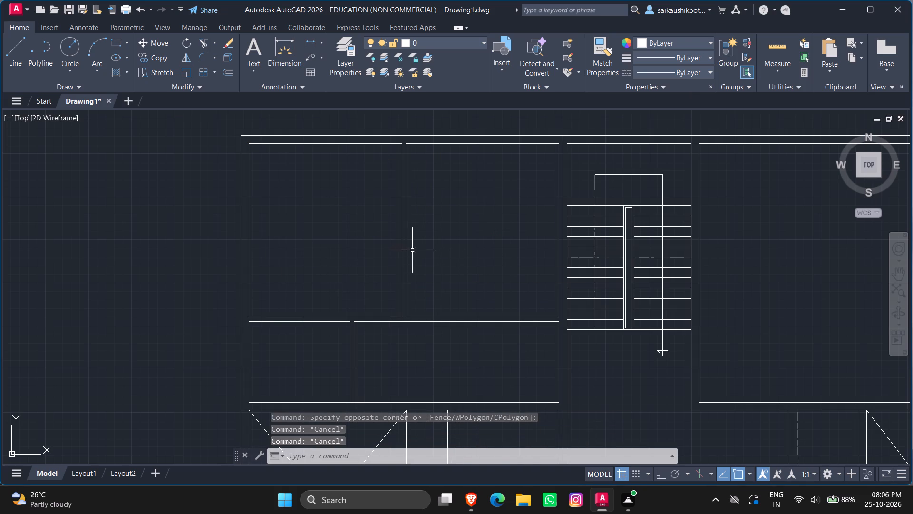
# Erase both lines of the vertical partition that divides the two upper-left rooms.
pyautogui.click(439, 216)
pyautogui.click(376, 215)
pyautogui.press('Delete')
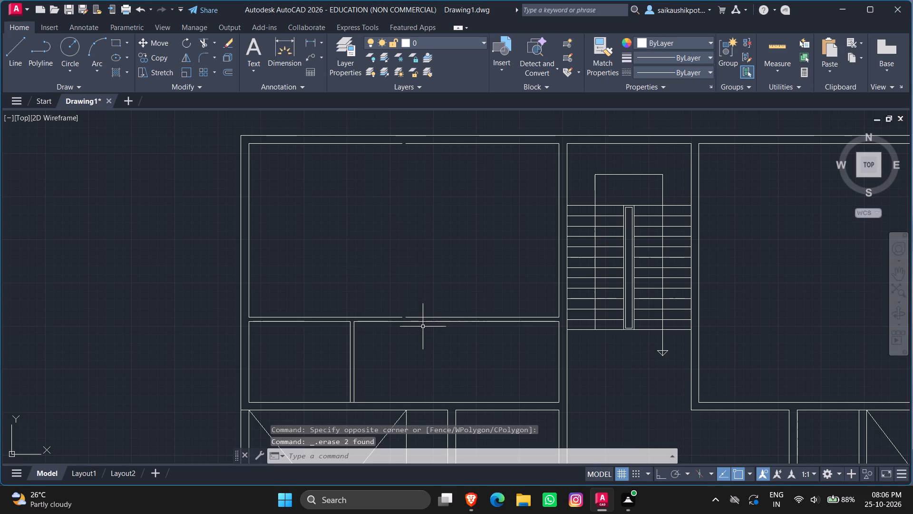
# Join the two pieces of the horizontal partition's upper line across the gap left by the erased partition.
pyautogui.scroll(3, 421, 324)
pyautogui.click(398, 304)
pyautogui.click(311, 304)
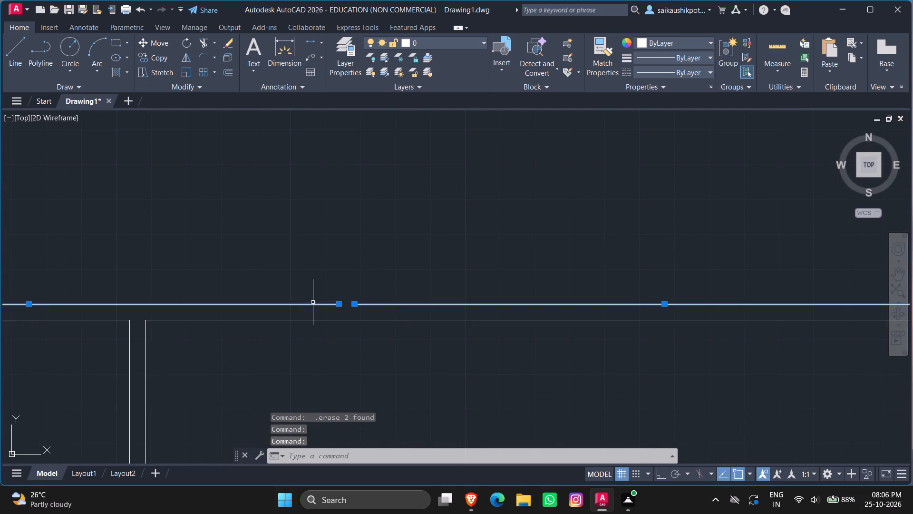
pyautogui.write('join')
pyautogui.press('Return')
# Join the two pieces of the top wall's inner-face line across the gap above the erased partition.
pyautogui.scroll(-5, 324, 201)
pyautogui.scroll(4, 342, 201)
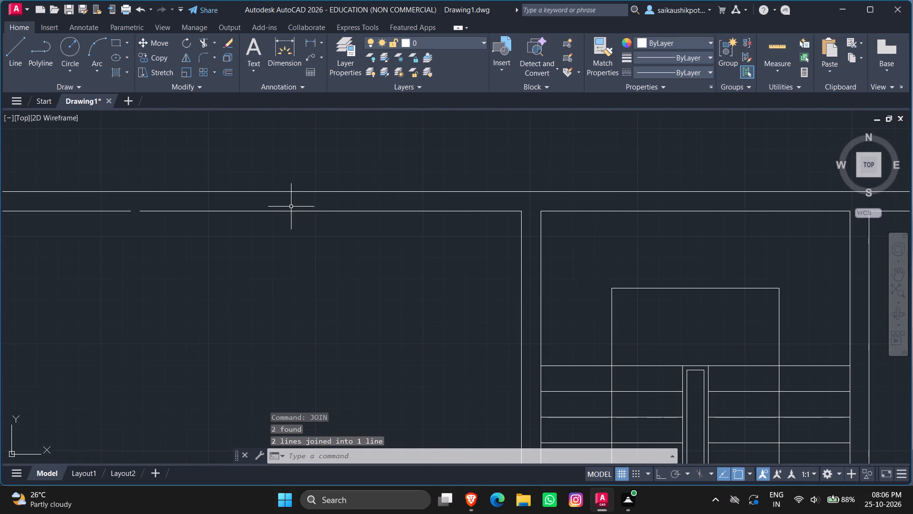
pyautogui.moveTo(286, 207); pyautogui.dragTo(282, 211)
pyautogui.click(269, 216)
pyautogui.click(121, 213)
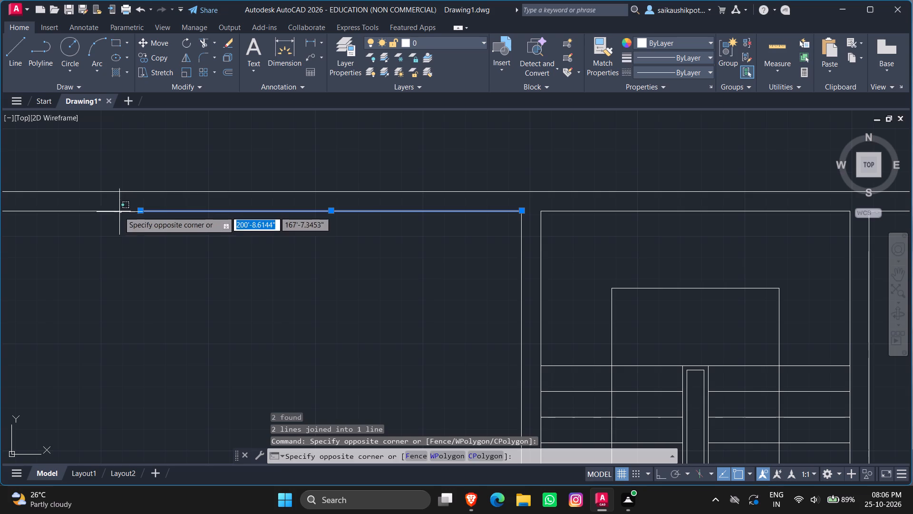
pyautogui.click(118, 211)
pyautogui.click(117, 210)
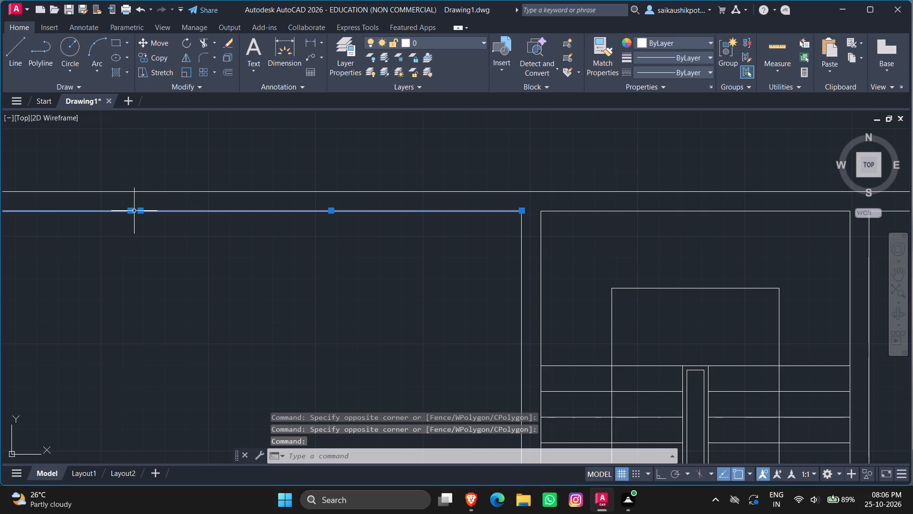
pyautogui.write('join')
pyautogui.press('Return')
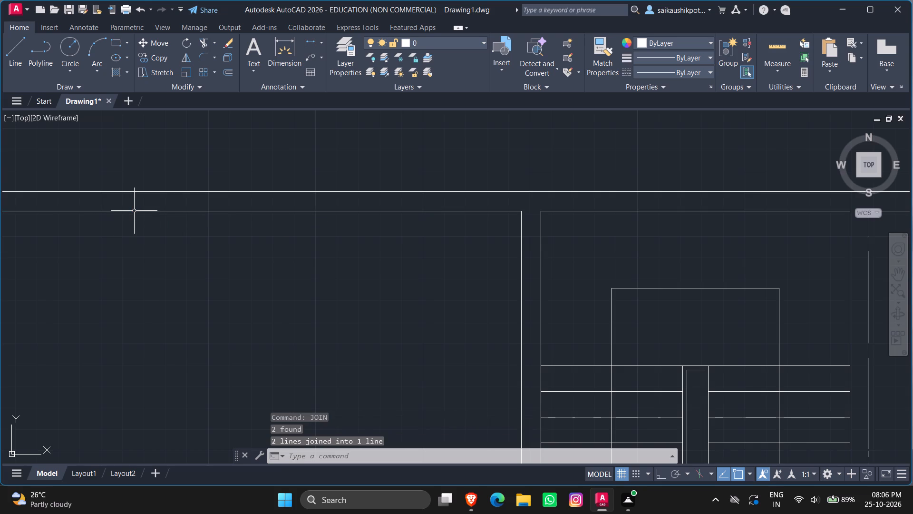
pyautogui.scroll(-4, 132, 227)
pyautogui.press('Escape')
pyautogui.press('Escape')
pyautogui.press('Escape')
pyautogui.press('Escape')
# Offset the top-left room's right-hand inner wall face 10' into the room, away from the staircase.
pyautogui.scroll(2, 224, 294)
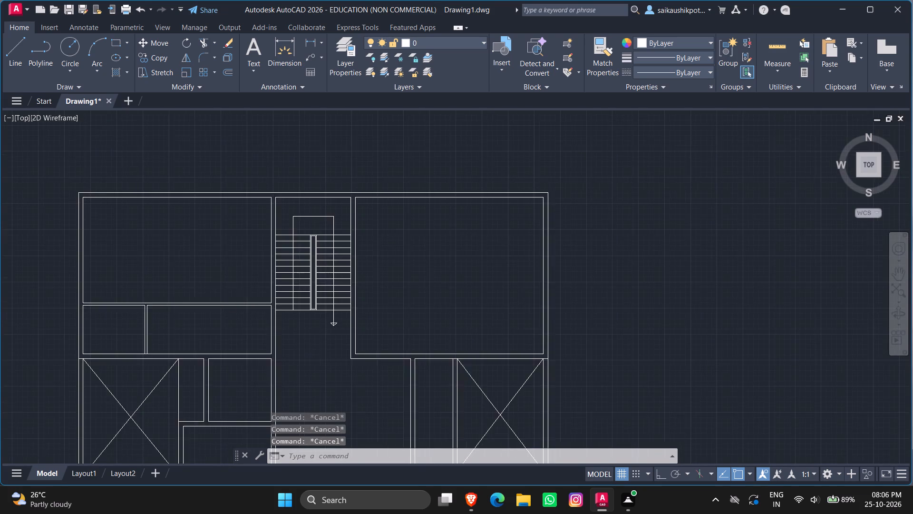
pyautogui.scroll(-2, 307, 319)
pyautogui.scroll(2, 217, 294)
pyautogui.press('Escape')
pyautogui.press('Escape')
pyautogui.press('Escape')
pyautogui.press('Escape')
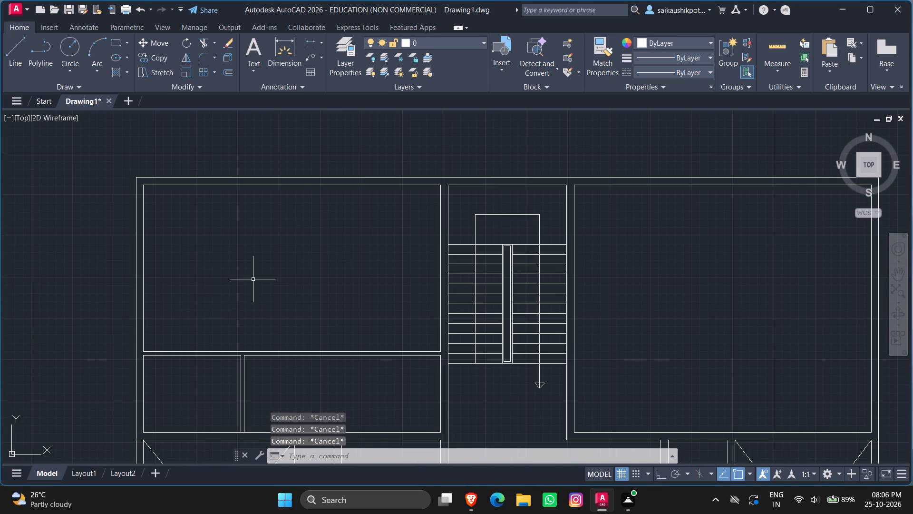
pyautogui.press('o')
pyautogui.press('Return')
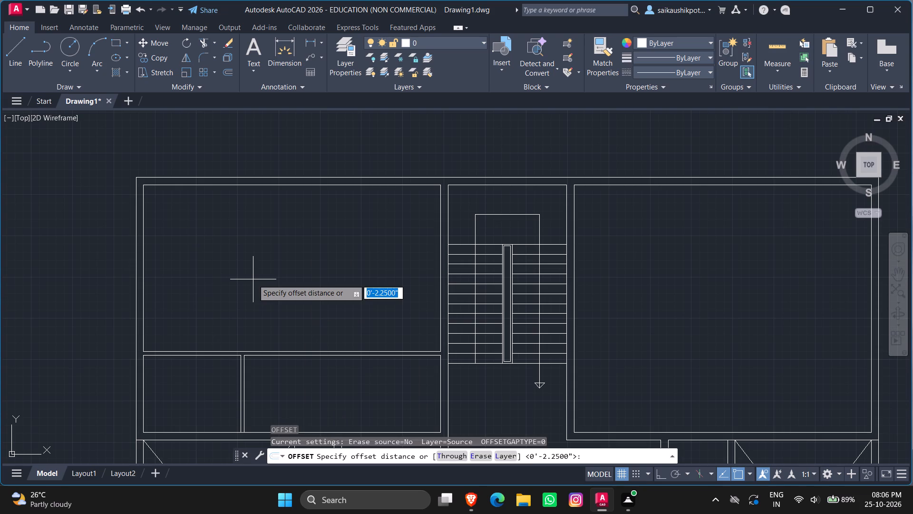
pyautogui.write("10'")
pyautogui.press('Return')
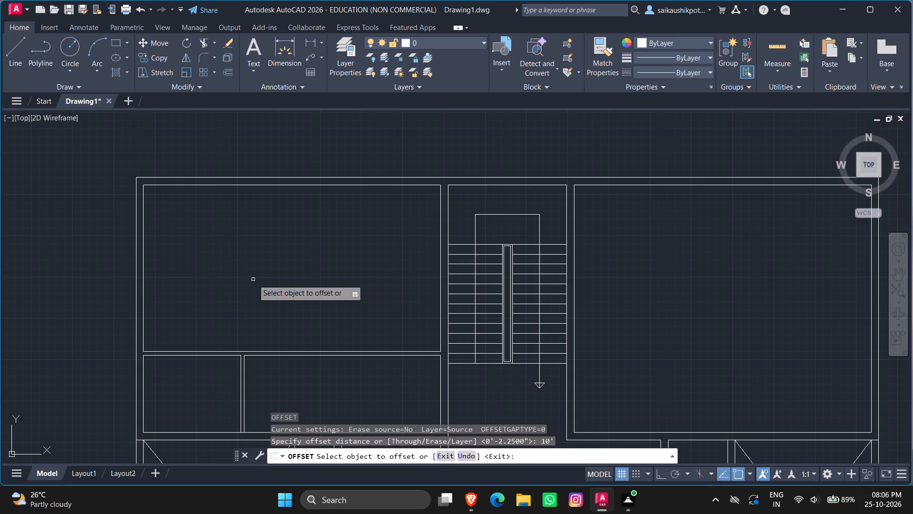
pyautogui.click(440, 285)
pyautogui.click(359, 281)
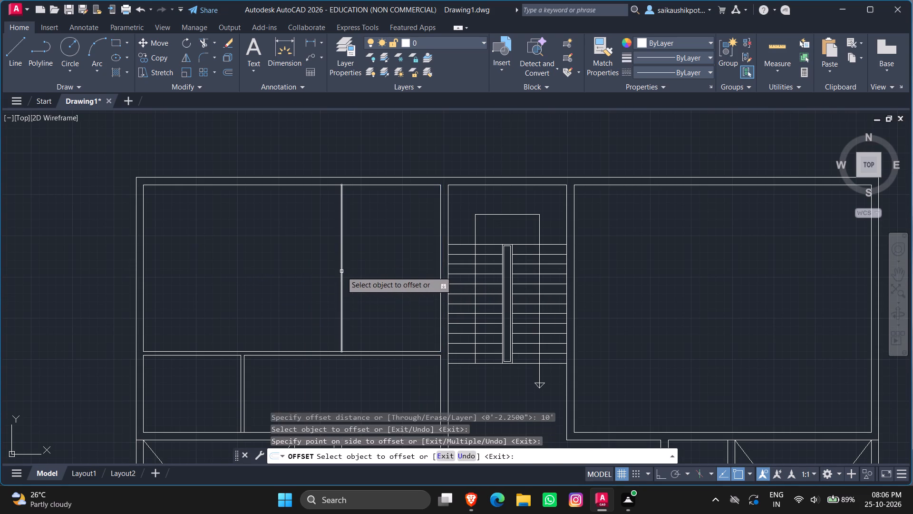
# Offset the new vertical line 4.5" away from the staircase to form the second partition face, and end Offset.
pyautogui.moveTo(341, 271); pyautogui.dragTo(335, 270)
pyautogui.write('4.5"')
pyautogui.press('Return')
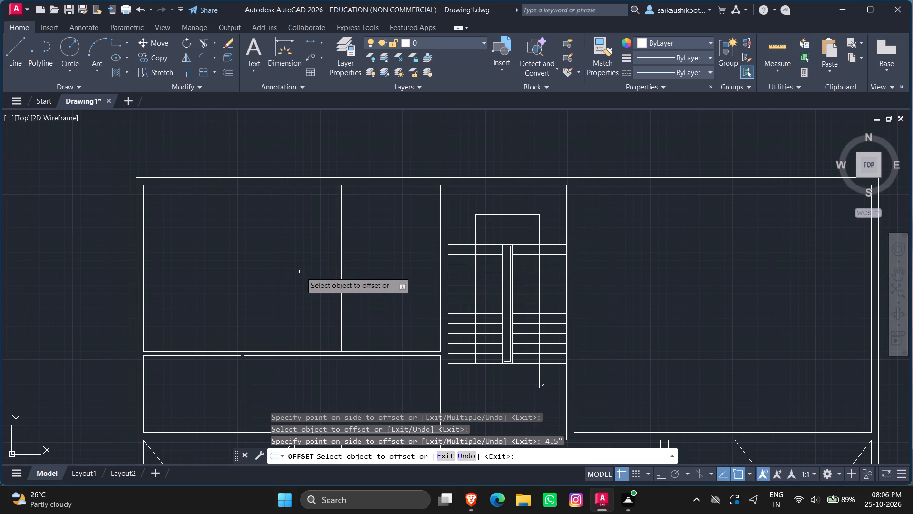
pyautogui.press('Escape')
pyautogui.press('Escape')
pyautogui.press('Escape')
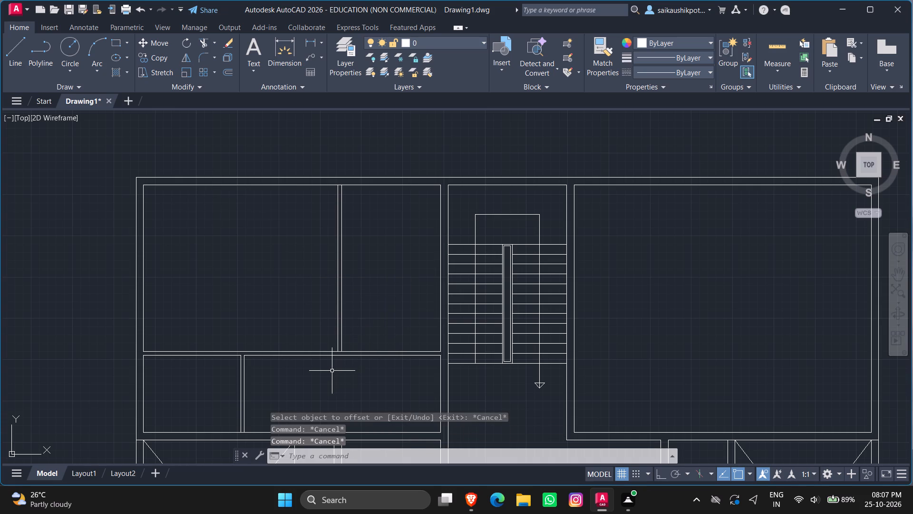
# Trim the horizontal partition's upper line between the two faces of the new vertical partition.
pyautogui.press('t')
pyautogui.press('r')
pyautogui.press('Return')
pyautogui.press('Return')
pyautogui.scroll(5, 343, 363)
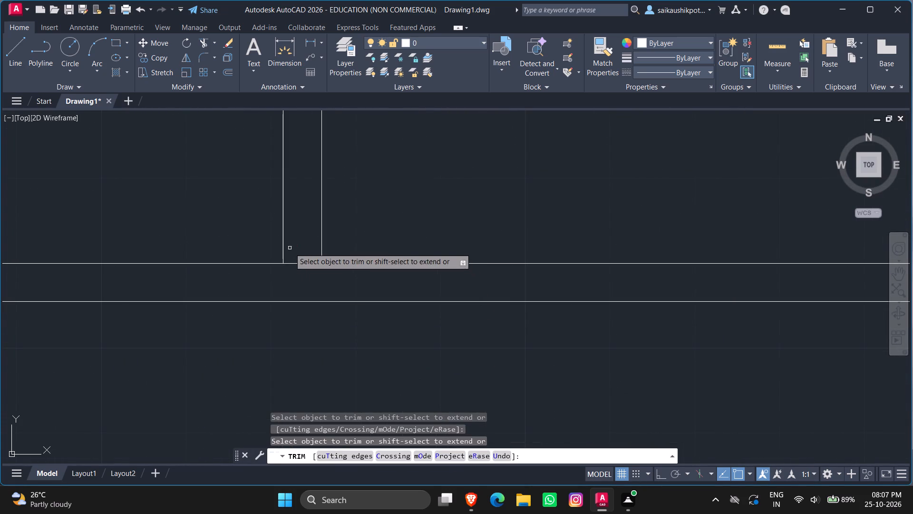
pyautogui.moveTo(296, 250); pyautogui.dragTo(296, 286)
pyautogui.scroll(-3, 303, 306)
pyautogui.scroll(-4, 311, 222)
# Trim the top wall's inner-face line between the two faces of the new vertical partition and end Trim.
pyautogui.scroll(3, 299, 212)
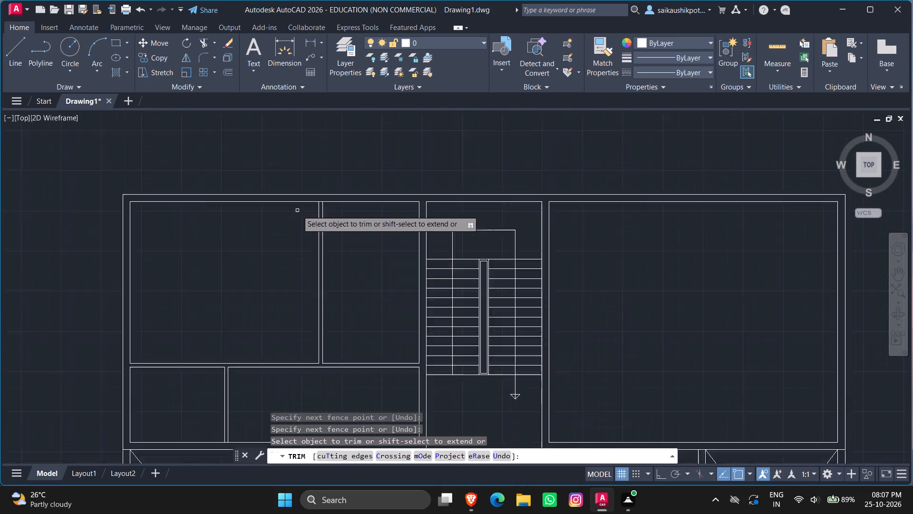
pyautogui.scroll(5, 335, 203)
pyautogui.moveTo(326, 182); pyautogui.dragTo(330, 241)
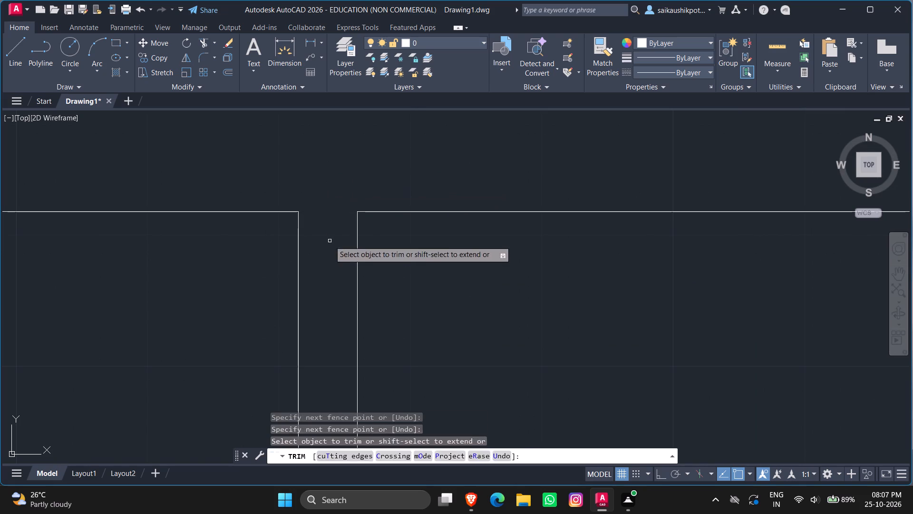
pyautogui.press('Escape')
pyautogui.press('Escape')
pyautogui.press('Escape')
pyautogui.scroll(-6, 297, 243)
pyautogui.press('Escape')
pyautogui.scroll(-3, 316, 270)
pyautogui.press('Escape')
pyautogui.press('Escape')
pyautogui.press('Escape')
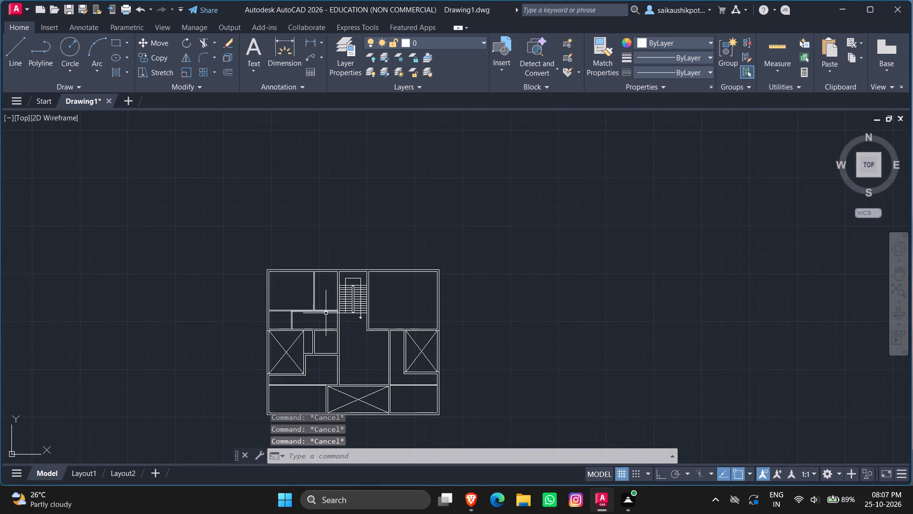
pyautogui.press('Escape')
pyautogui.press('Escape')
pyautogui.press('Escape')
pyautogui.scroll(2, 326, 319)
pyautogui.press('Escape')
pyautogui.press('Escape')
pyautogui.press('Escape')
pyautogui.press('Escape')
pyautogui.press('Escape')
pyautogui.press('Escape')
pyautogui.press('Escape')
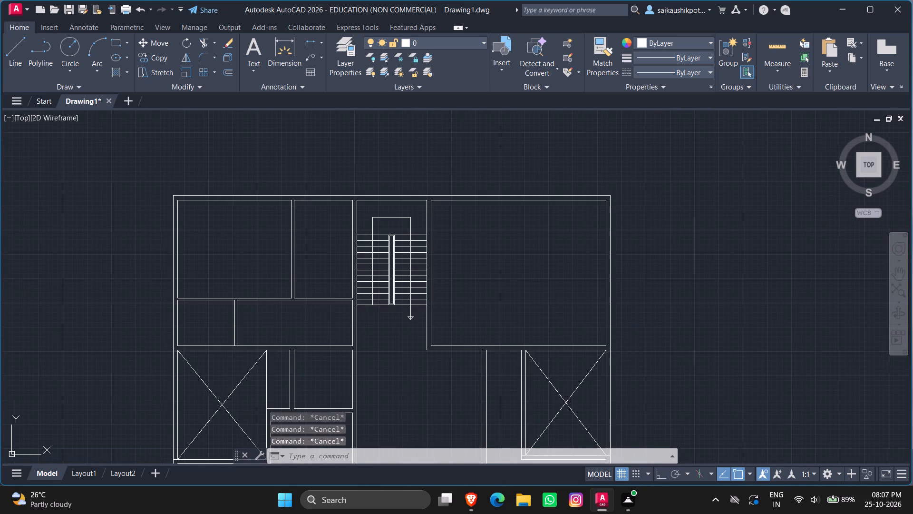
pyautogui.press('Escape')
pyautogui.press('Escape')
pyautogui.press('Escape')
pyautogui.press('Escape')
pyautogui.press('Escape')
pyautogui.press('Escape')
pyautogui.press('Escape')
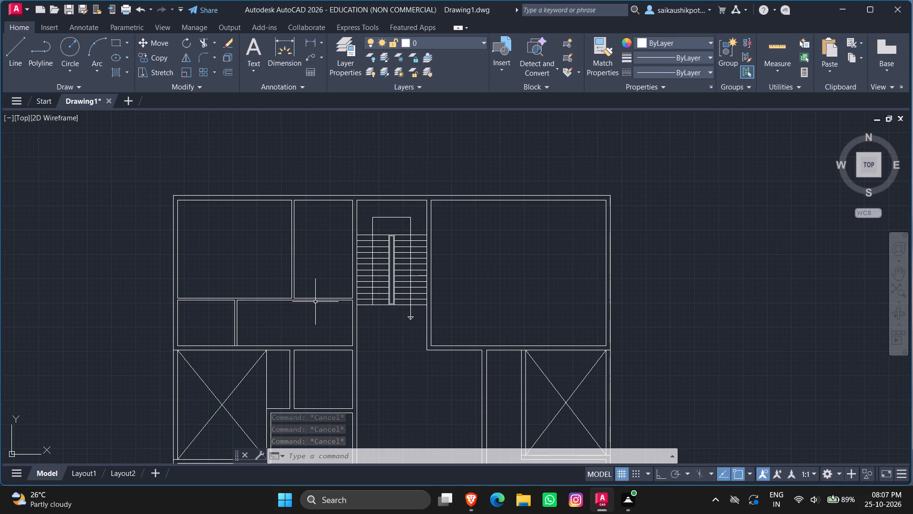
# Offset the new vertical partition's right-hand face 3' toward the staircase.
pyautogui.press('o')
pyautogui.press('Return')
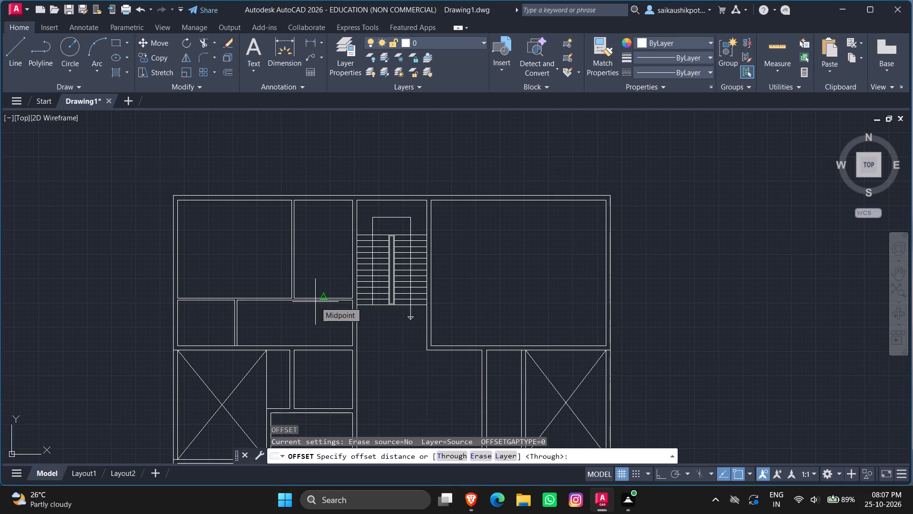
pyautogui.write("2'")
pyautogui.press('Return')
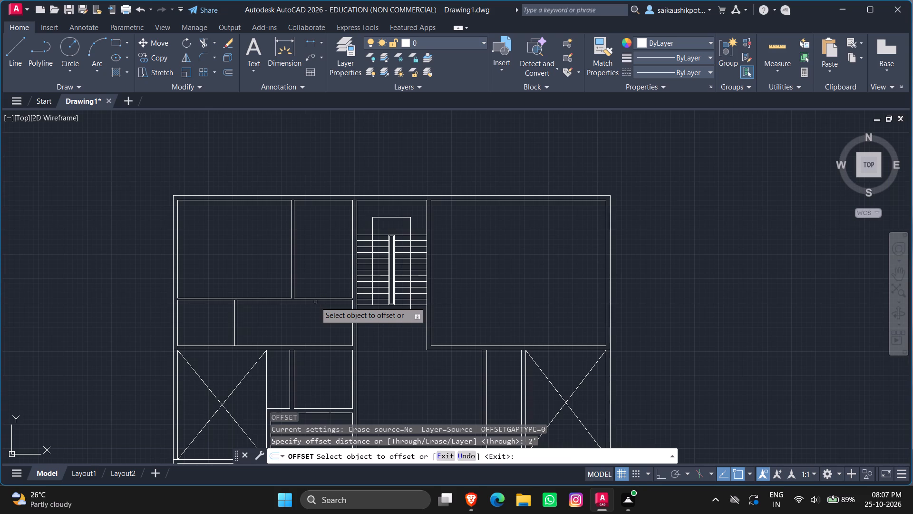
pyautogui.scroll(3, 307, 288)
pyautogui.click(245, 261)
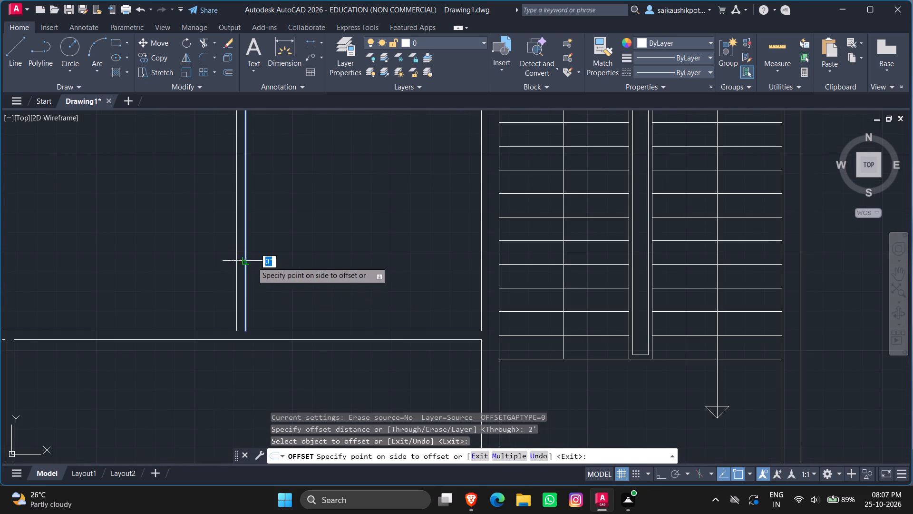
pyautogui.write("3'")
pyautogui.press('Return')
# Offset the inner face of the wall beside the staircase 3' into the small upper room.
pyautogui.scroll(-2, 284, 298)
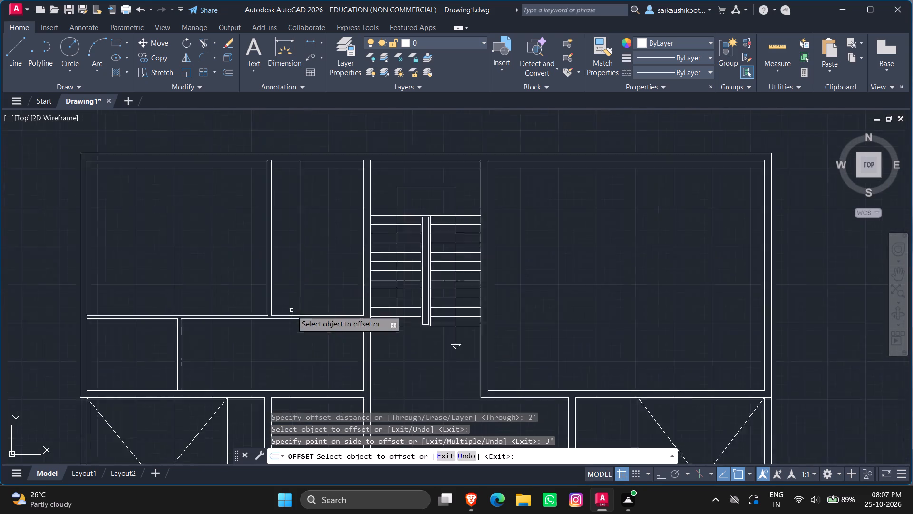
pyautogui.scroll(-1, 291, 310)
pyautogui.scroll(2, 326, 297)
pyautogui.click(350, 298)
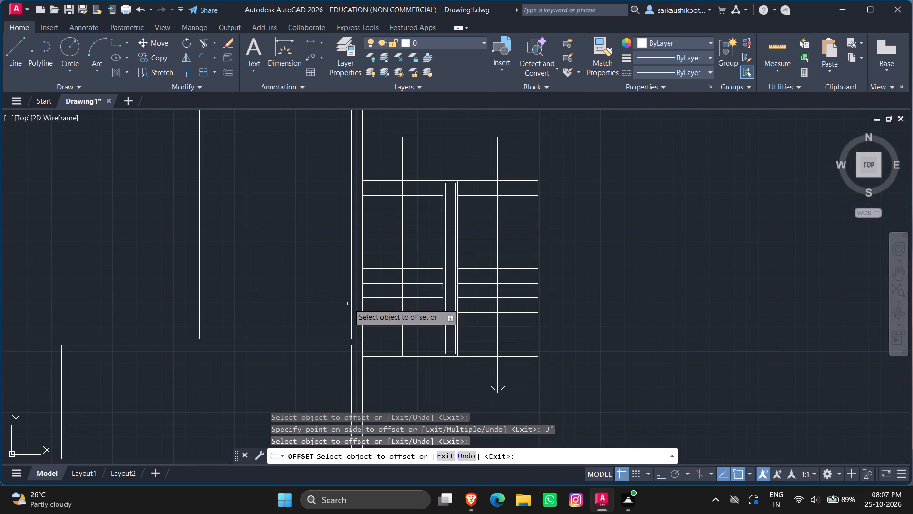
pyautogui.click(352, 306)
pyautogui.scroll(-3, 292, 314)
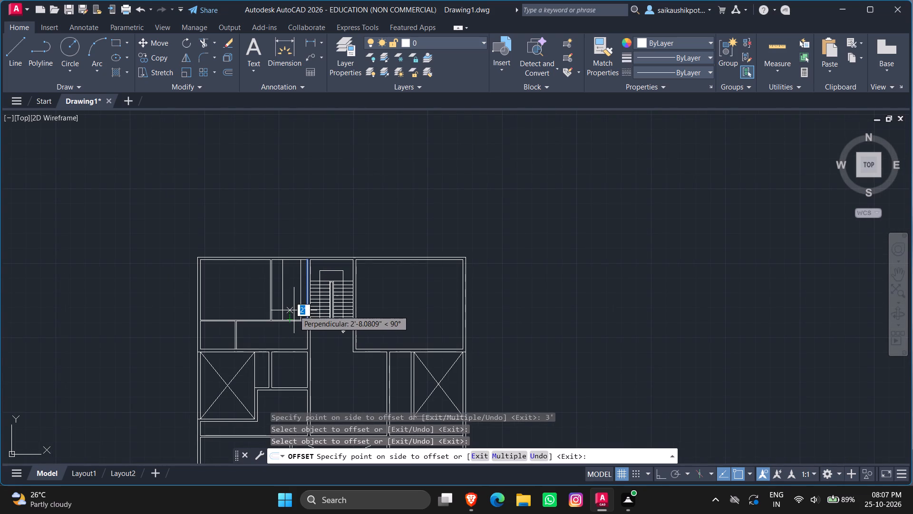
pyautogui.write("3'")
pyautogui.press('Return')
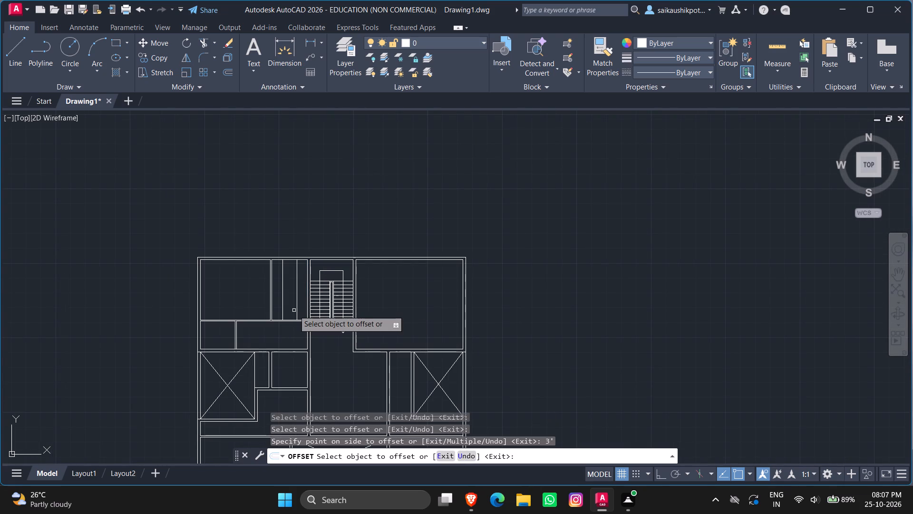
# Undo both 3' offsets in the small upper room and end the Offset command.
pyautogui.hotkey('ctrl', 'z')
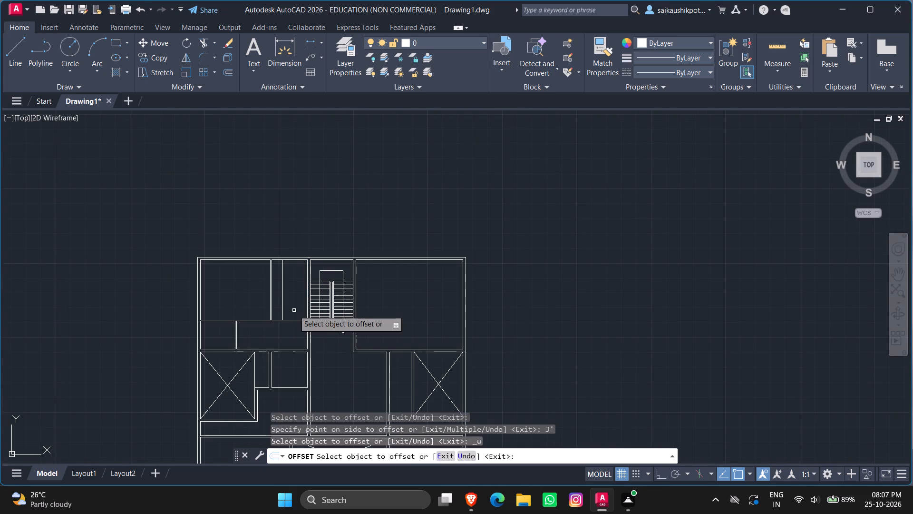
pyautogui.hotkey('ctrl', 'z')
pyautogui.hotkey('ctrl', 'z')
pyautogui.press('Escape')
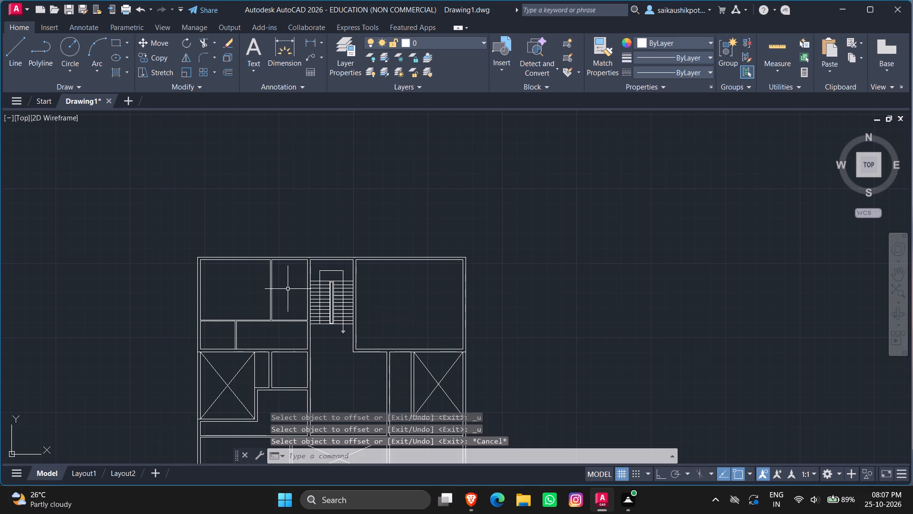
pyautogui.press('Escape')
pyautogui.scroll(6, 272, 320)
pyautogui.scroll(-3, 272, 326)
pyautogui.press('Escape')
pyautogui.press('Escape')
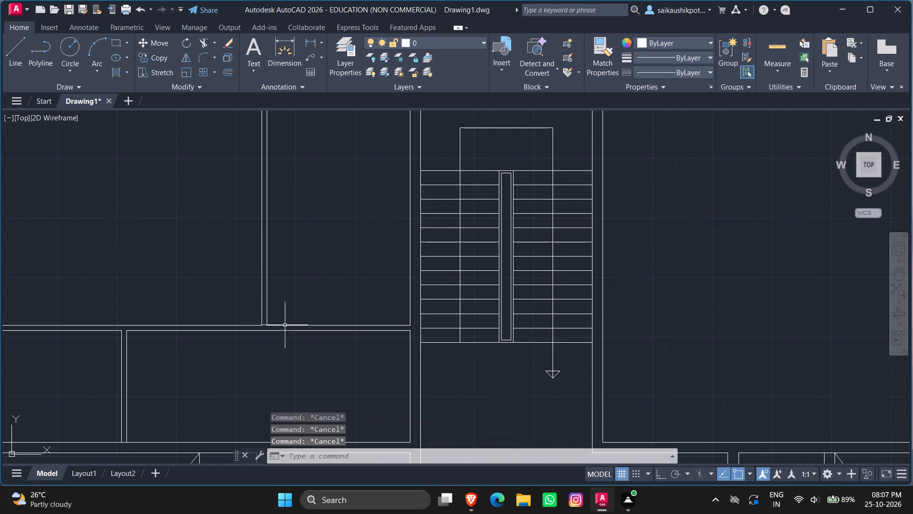
# Offset the new vertical partition's right-hand face 2.5' into the small upper room, toward the staircase.
pyautogui.press('Escape')
pyautogui.scroll(-2, 300, 295)
pyautogui.scroll(1, 310, 193)
pyautogui.press('Escape')
pyautogui.press('Escape')
pyautogui.press('Escape')
pyautogui.press('Escape')
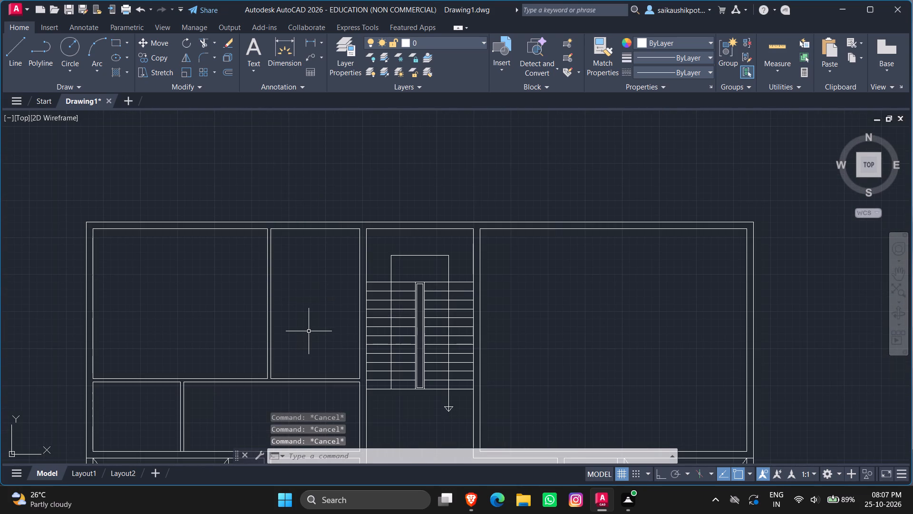
pyautogui.press('o')
pyautogui.press('Return')
pyautogui.press('3')
pyautogui.press('BackSpace')
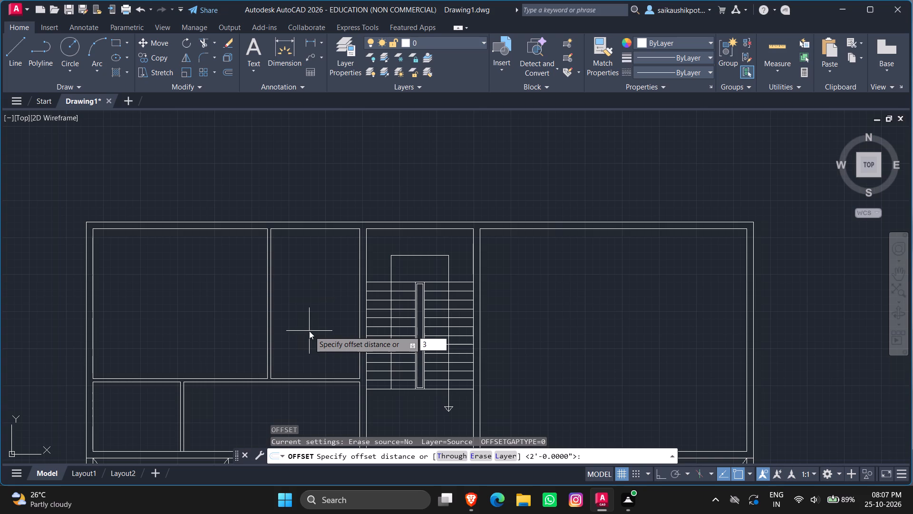
pyautogui.write('2.5')
pyautogui.press("'")
pyautogui.press('Return')
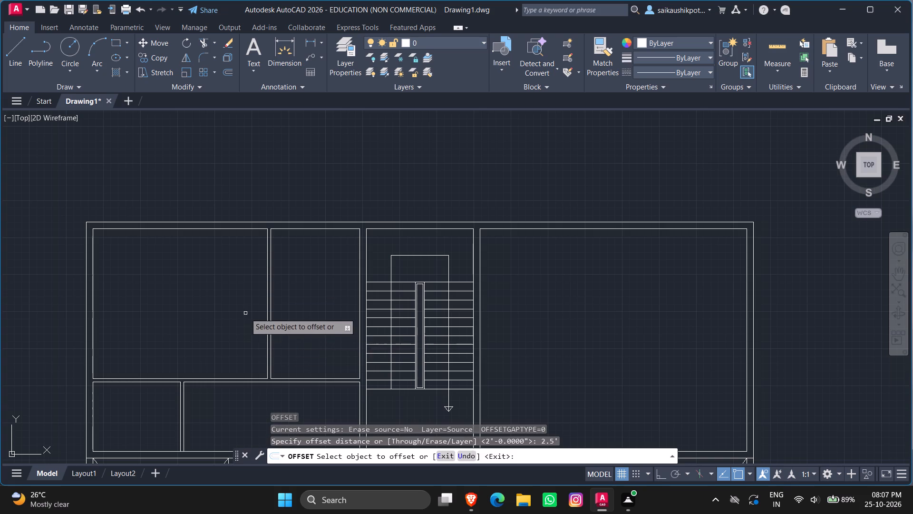
pyautogui.click(271, 334)
pyautogui.click(293, 340)
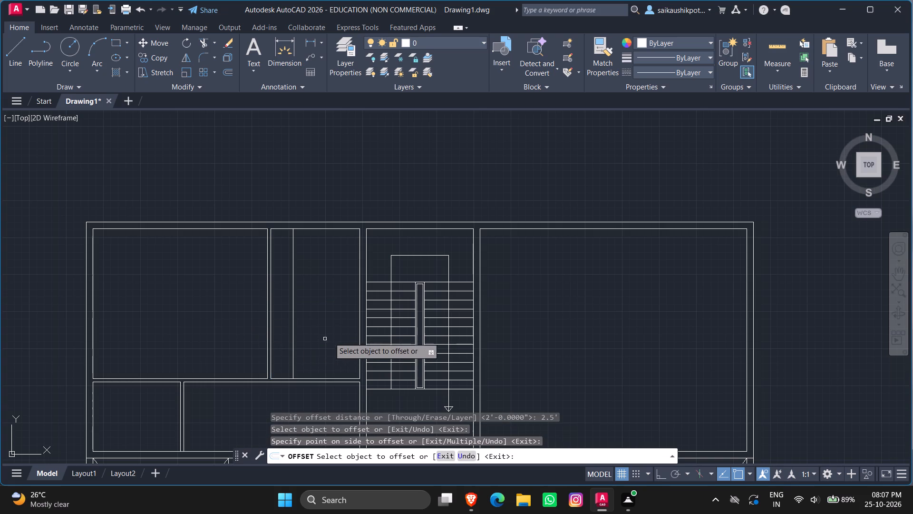
# Offset the inner face of the wall beside the staircase 2.5' into the small upper room and end Offset.
pyautogui.click(360, 326)
pyautogui.click(330, 328)
pyautogui.press('Escape')
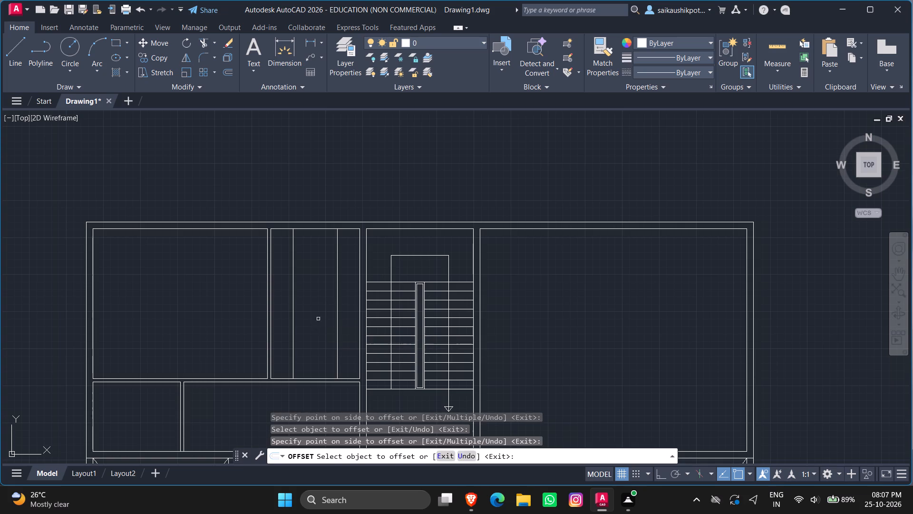
pyautogui.press('Escape')
pyautogui.press('Escape')
# Stretch the lower end of the offset line nearer the partition down to the lower face of the horizontal wall.
pyautogui.scroll(2, 307, 409)
pyautogui.scroll(1, 270, 372)
pyautogui.moveTo(305, 290); pyautogui.dragTo(299, 290)
pyautogui.click(263, 293)
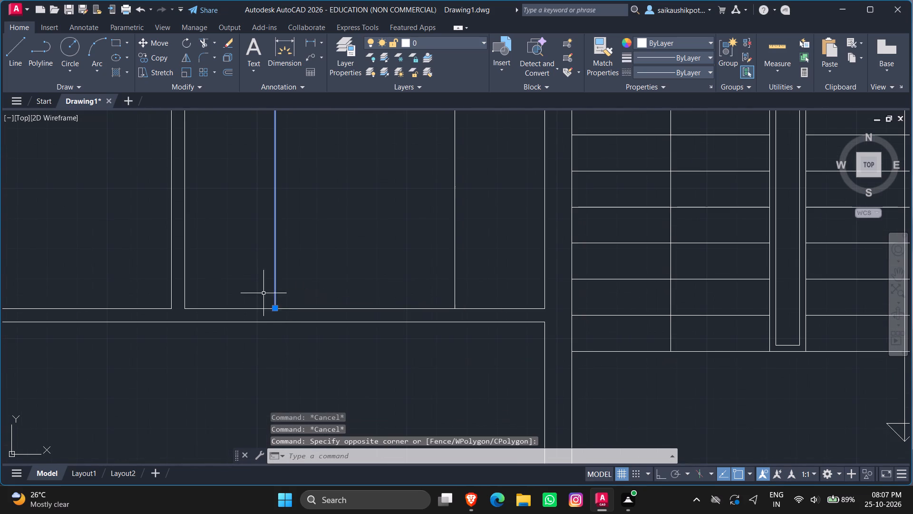
pyautogui.click(273, 308)
pyautogui.click(273, 326)
pyautogui.press('Escape')
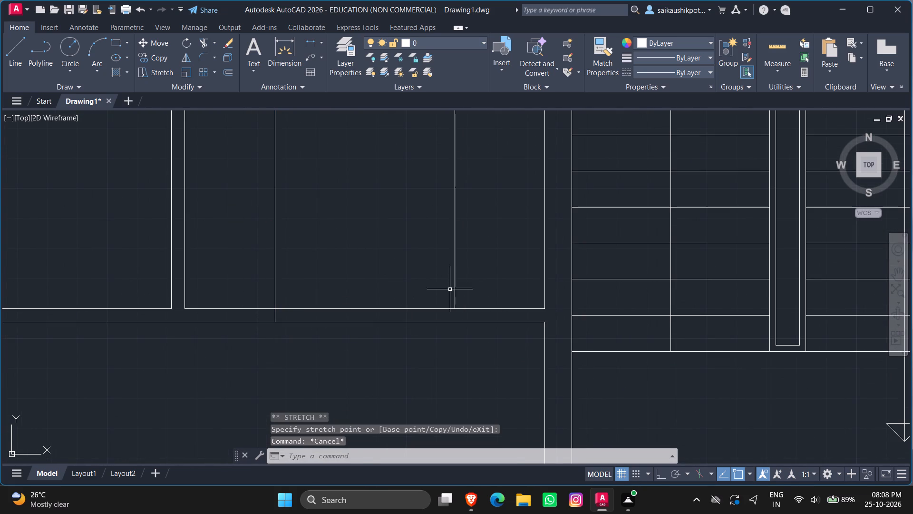
# Stretch the lower end of the offset line nearer the staircase down to the horizontal wall's lower face.
pyautogui.click(466, 281)
pyautogui.click(434, 283)
pyautogui.click(456, 312)
pyautogui.click(455, 310)
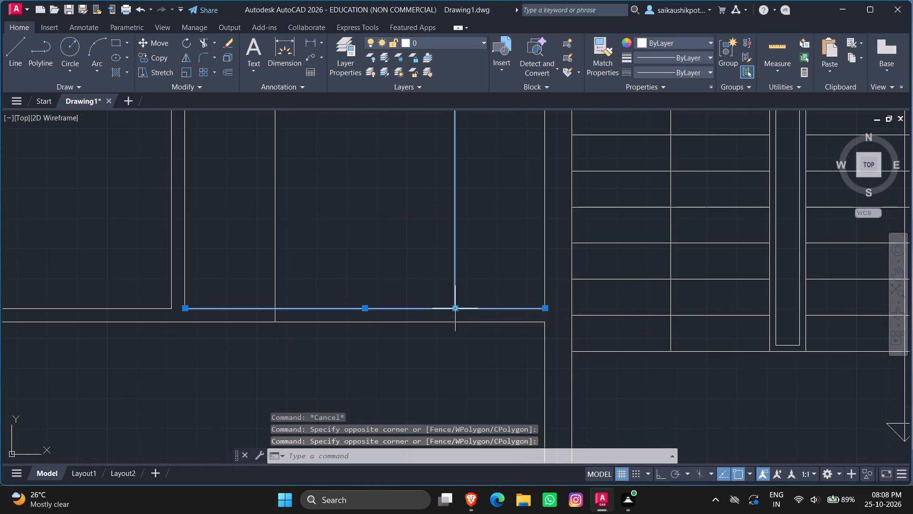
pyautogui.press('Escape')
pyautogui.moveTo(469, 289); pyautogui.dragTo(456, 293)
pyautogui.click(440, 294)
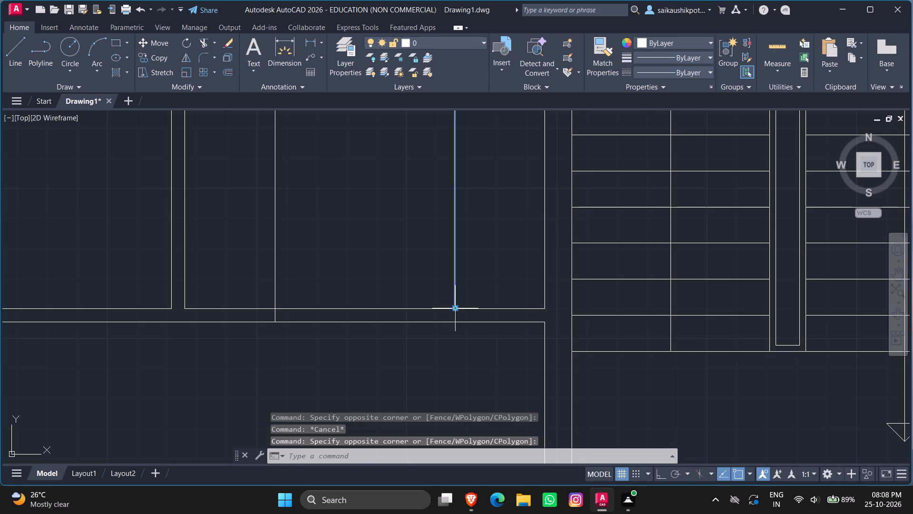
pyautogui.click(456, 309)
pyautogui.click(457, 317)
pyautogui.press('Escape')
pyautogui.press('Escape')
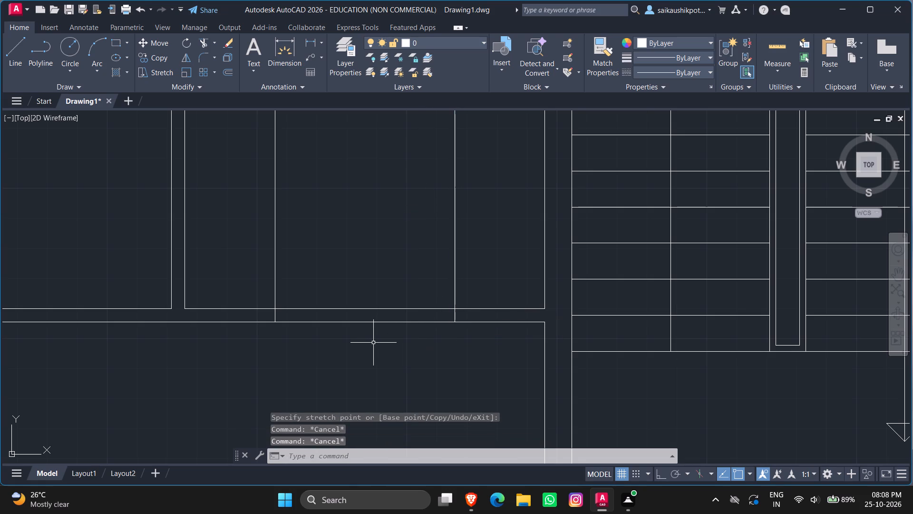
# Trim both faces of the wall below the small upper room between the two offset lines to cut an opening.
pyautogui.press('t')
pyautogui.press('r')
pyautogui.press('Return')
pyautogui.press('Return')
pyautogui.moveTo(372, 350); pyautogui.dragTo(372, 343)
pyautogui.click(366, 267)
pyautogui.press('Escape')
pyautogui.press('Escape')
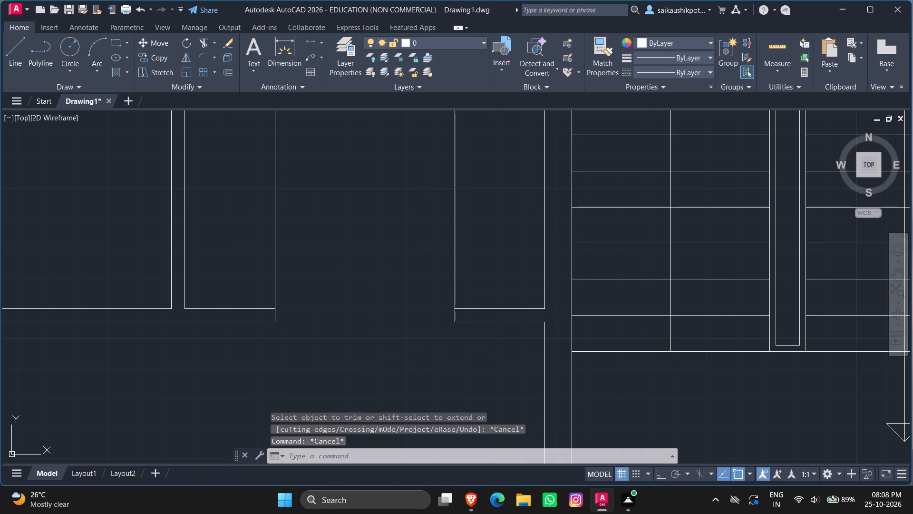
pyautogui.scroll(-3, 363, 304)
pyautogui.press('Escape')
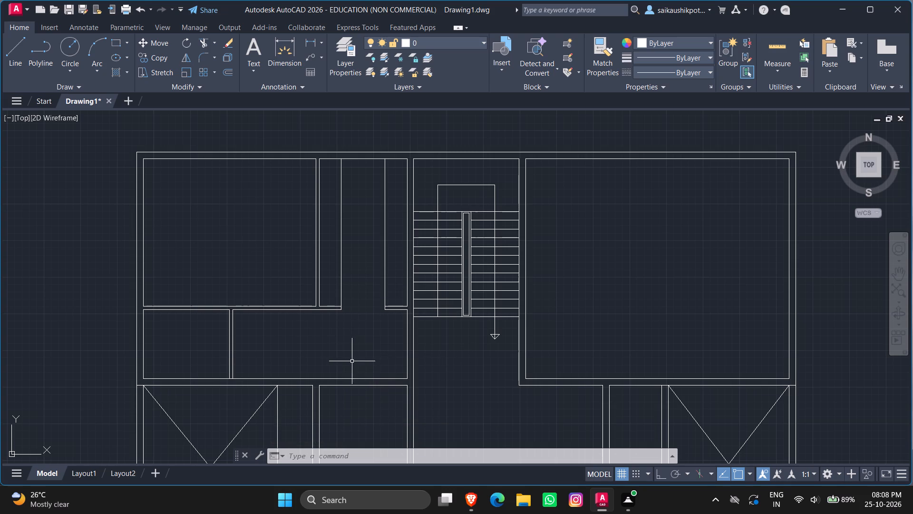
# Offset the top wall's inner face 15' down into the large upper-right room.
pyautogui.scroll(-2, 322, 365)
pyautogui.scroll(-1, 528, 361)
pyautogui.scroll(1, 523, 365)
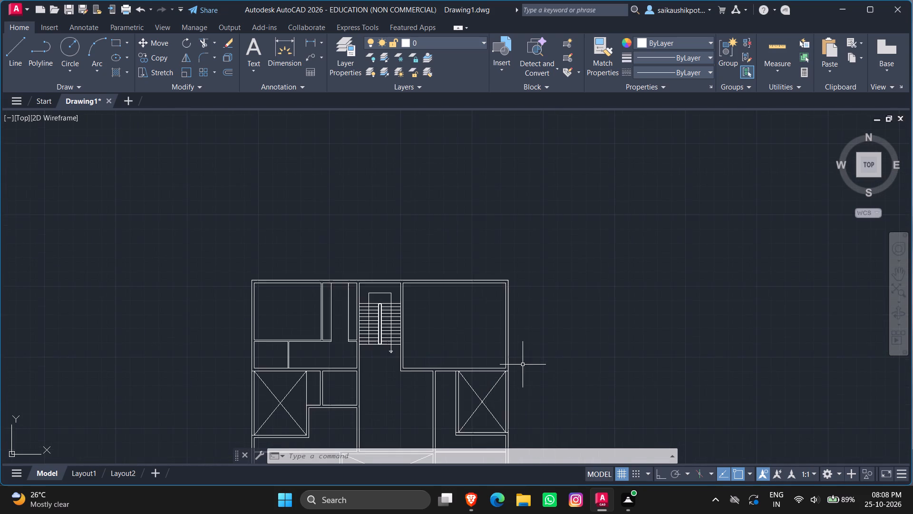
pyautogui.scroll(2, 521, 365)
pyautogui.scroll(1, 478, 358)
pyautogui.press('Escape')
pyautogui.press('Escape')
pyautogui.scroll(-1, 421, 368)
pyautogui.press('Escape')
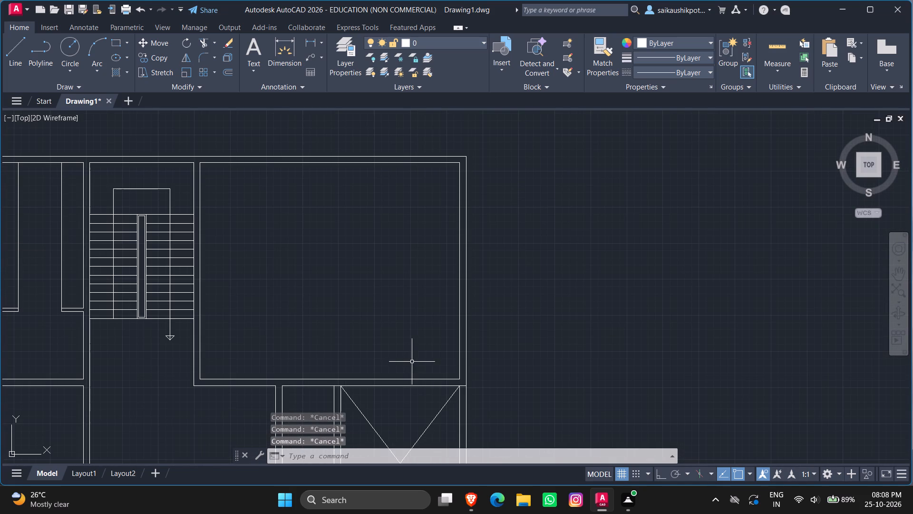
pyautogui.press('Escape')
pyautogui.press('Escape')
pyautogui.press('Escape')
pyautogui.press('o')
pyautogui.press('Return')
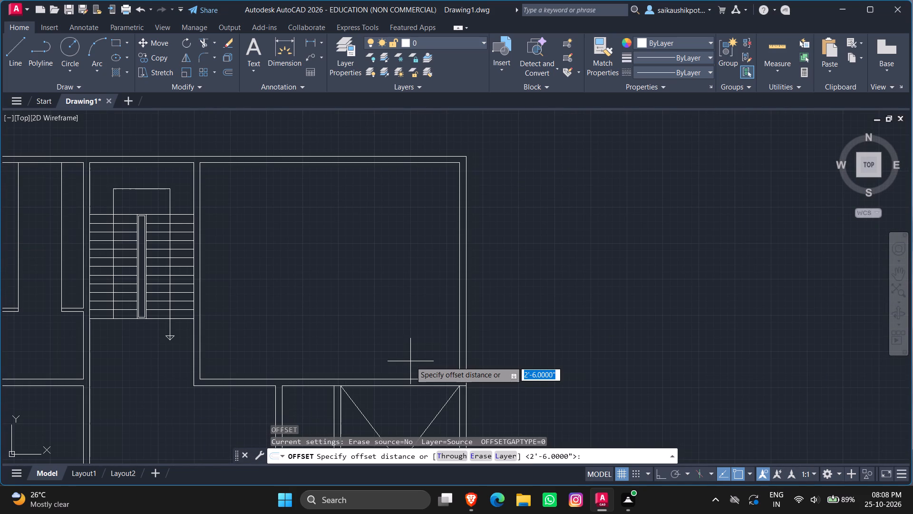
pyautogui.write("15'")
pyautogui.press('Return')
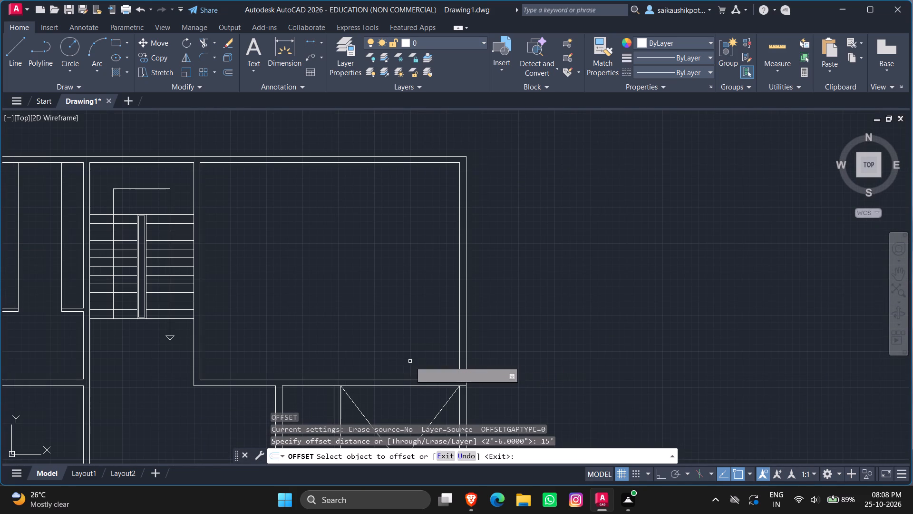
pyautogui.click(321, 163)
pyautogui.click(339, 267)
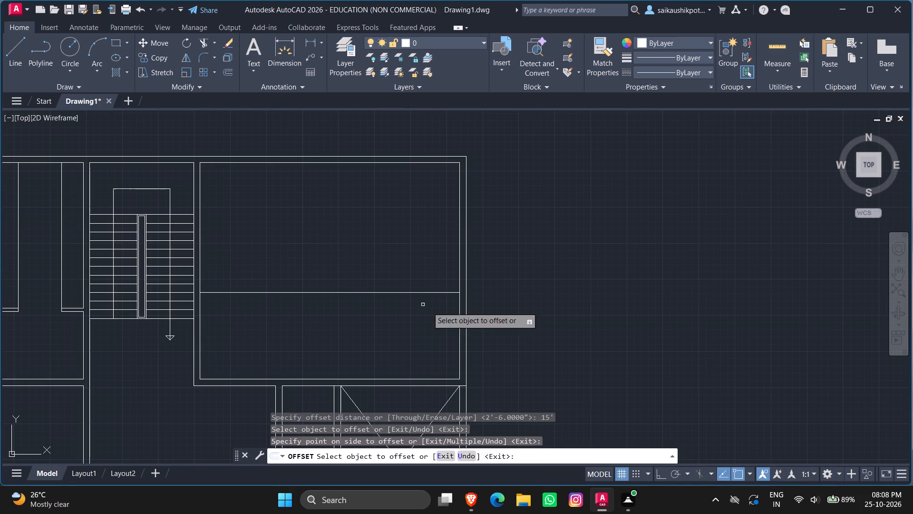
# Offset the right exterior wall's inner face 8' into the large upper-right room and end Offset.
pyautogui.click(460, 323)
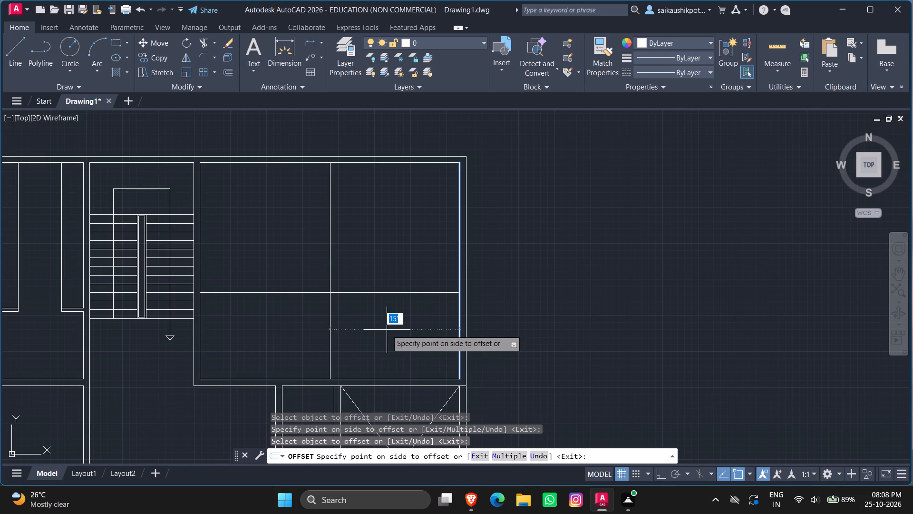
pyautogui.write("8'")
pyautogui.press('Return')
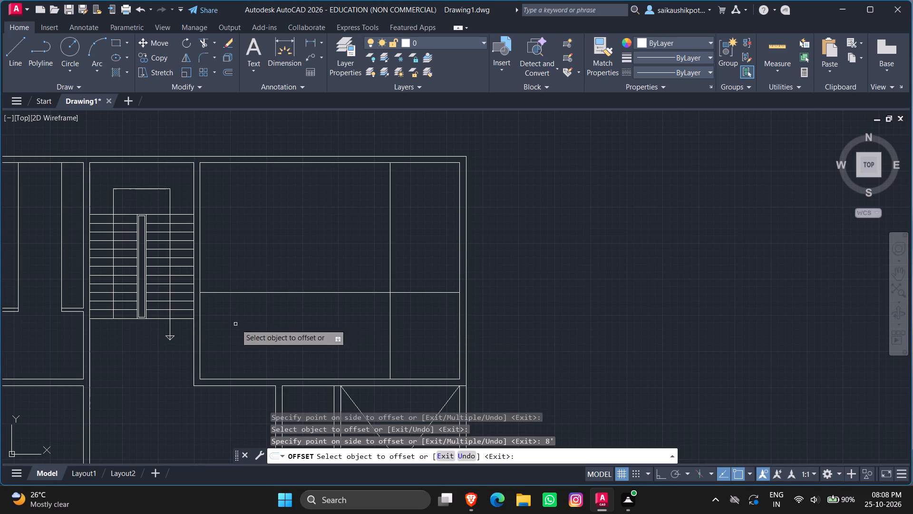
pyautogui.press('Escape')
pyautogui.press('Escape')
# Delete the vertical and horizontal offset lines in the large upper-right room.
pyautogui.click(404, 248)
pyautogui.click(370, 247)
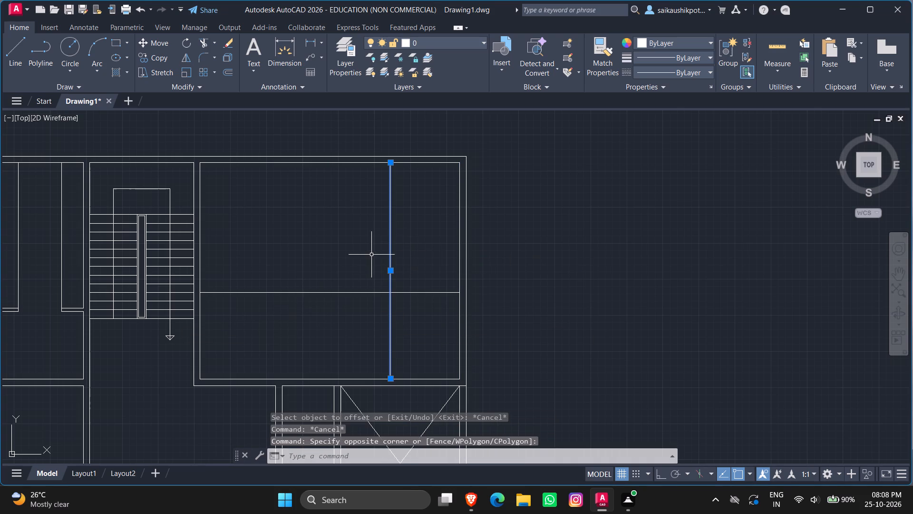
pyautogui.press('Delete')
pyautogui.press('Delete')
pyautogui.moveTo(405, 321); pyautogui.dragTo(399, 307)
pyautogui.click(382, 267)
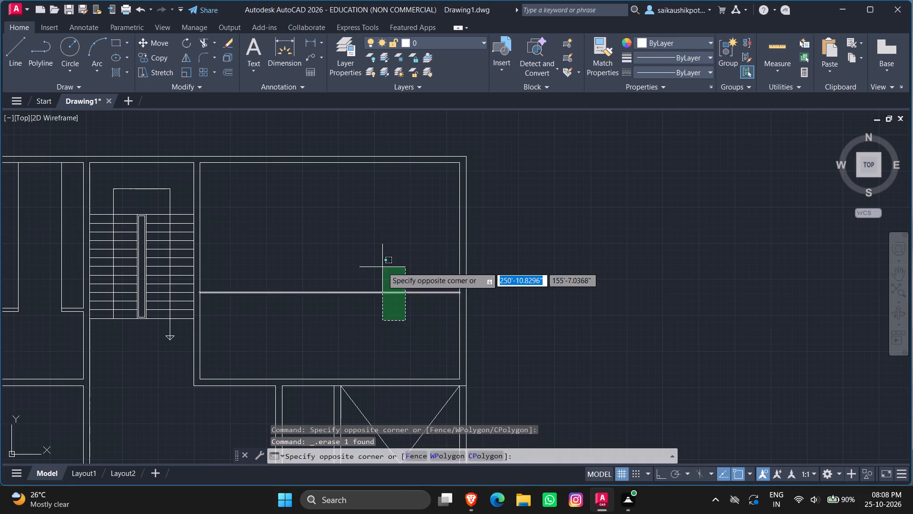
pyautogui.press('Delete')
# Quick-measure the upper-left room's width and height, and exit the measuring command.
pyautogui.scroll(-5, 411, 261)
pyautogui.scroll(2, 350, 279)
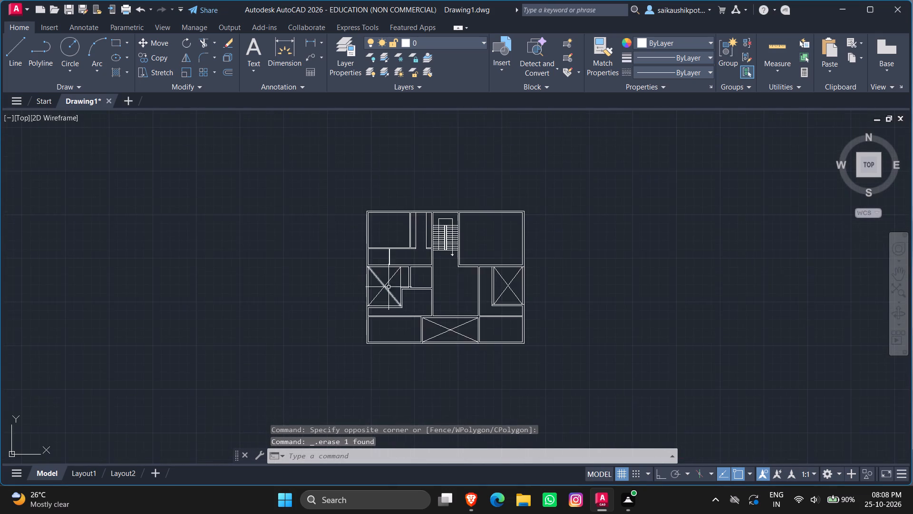
pyautogui.scroll(2, 395, 267)
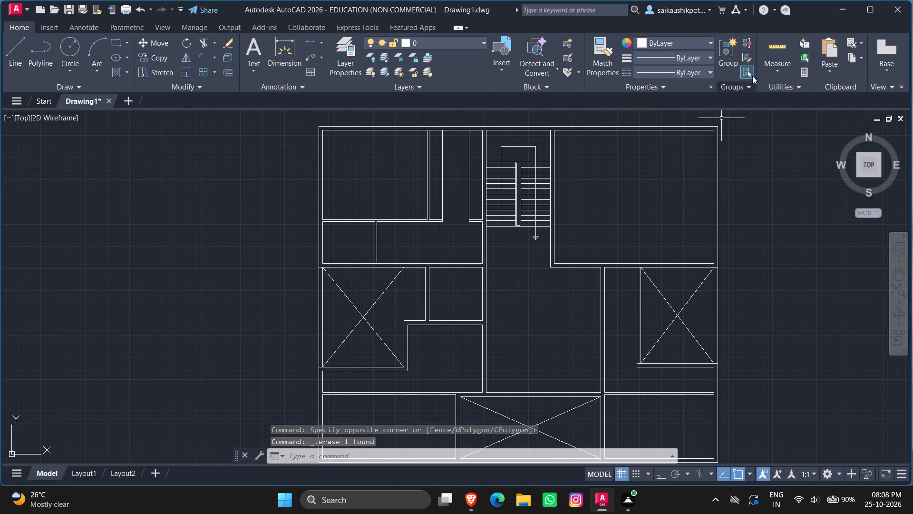
pyautogui.click(772, 47)
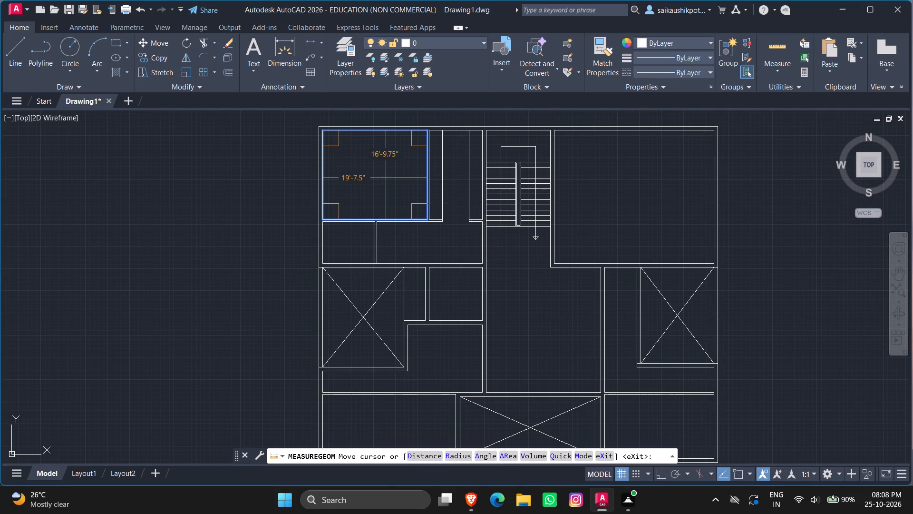
pyautogui.press('Escape')
pyautogui.press('Escape')
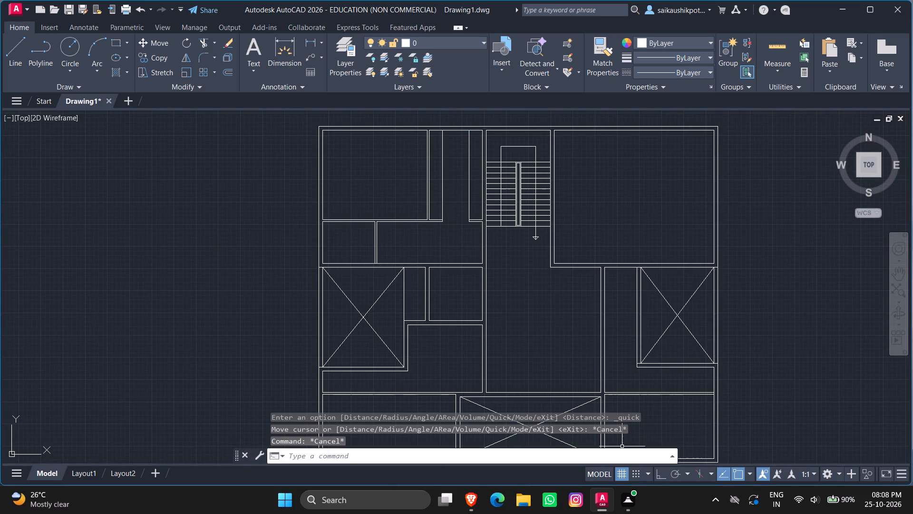
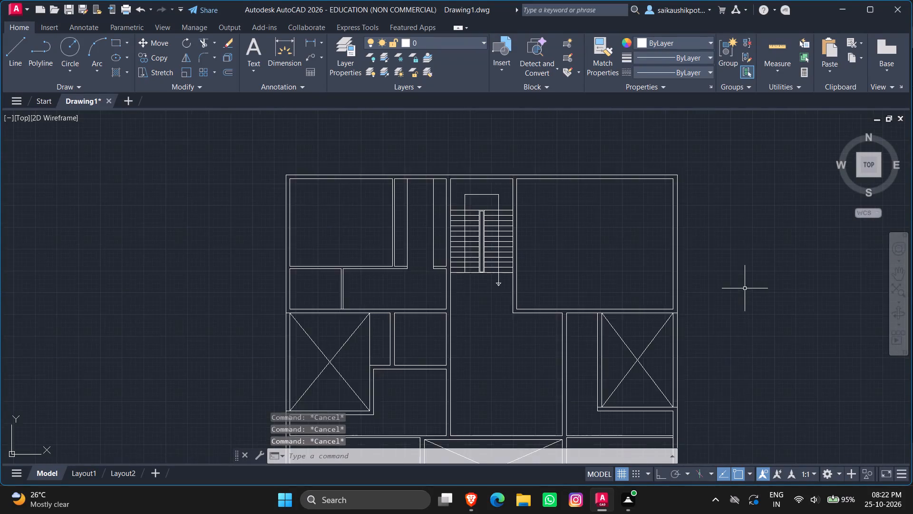
# Offset the lower wall's inner face 8' up into the large upper-right room and end Offset.
pyautogui.press('Escape')
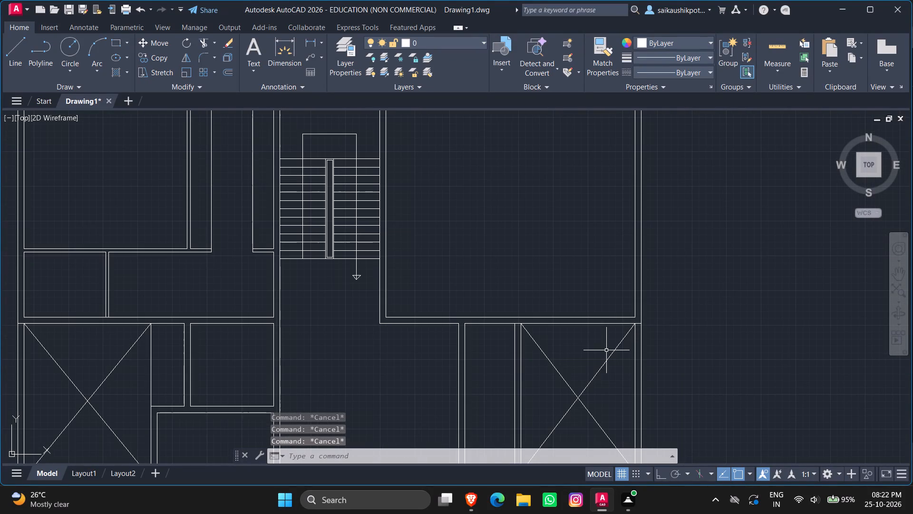
pyautogui.scroll(-1, 606, 350)
pyautogui.press('Escape')
pyautogui.press('Escape')
pyautogui.press('o')
pyautogui.press('Return')
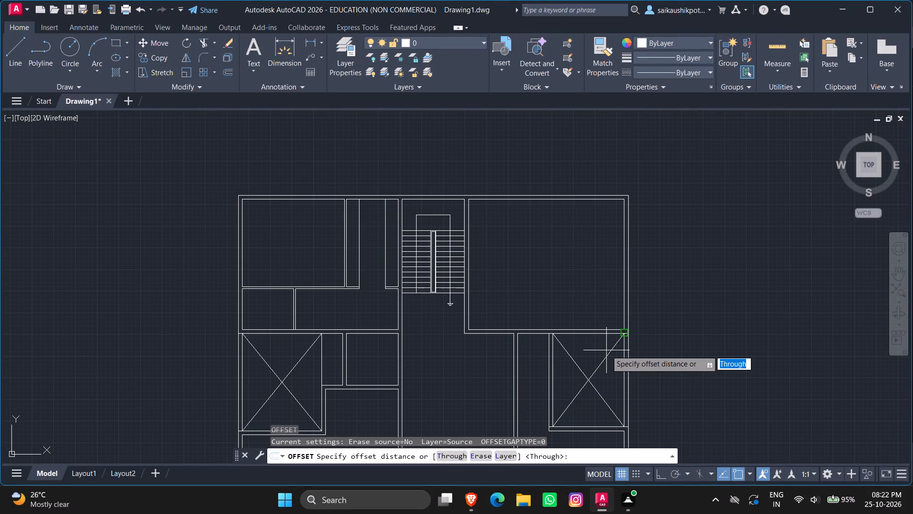
pyautogui.write("8'")
pyautogui.press('Return')
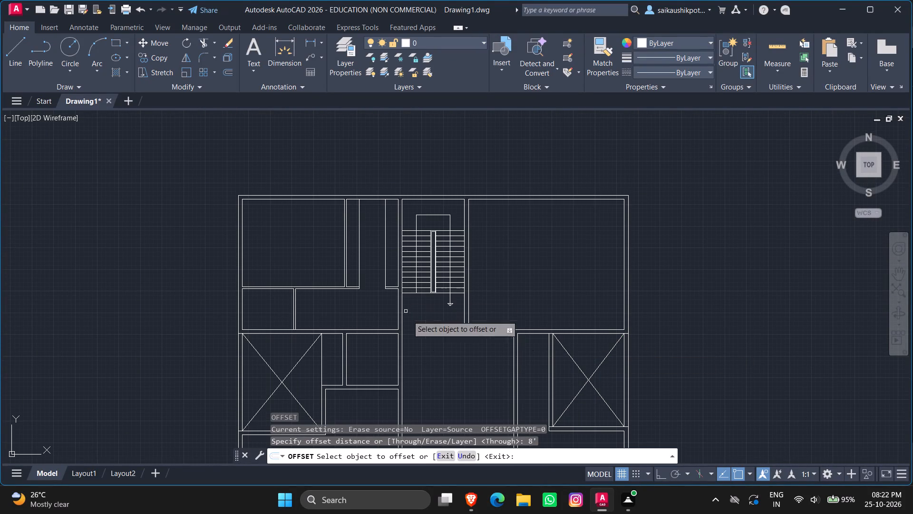
pyautogui.scroll(1, 635, 323)
pyautogui.click(534, 333)
pyautogui.click(539, 301)
pyautogui.press('Escape')
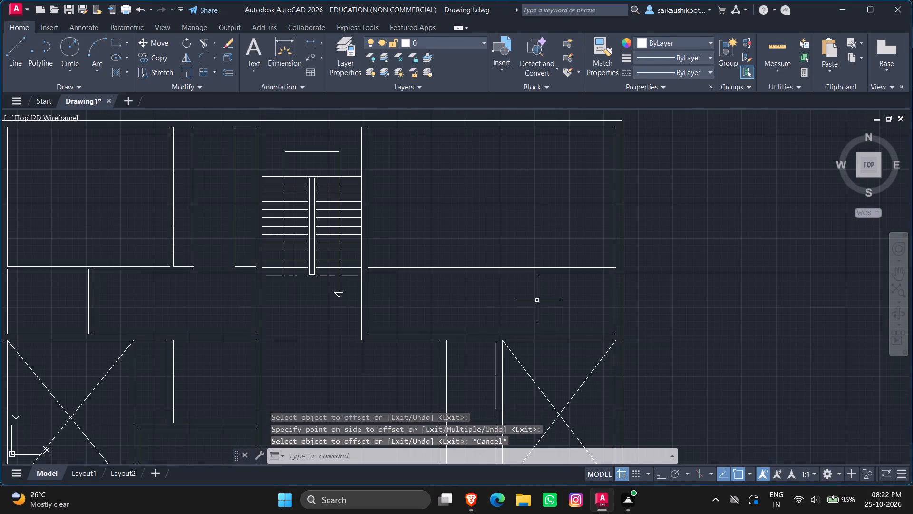
pyautogui.press('Escape')
pyautogui.scroll(-1, 542, 292)
pyautogui.scroll(1, 542, 292)
pyautogui.press('Escape')
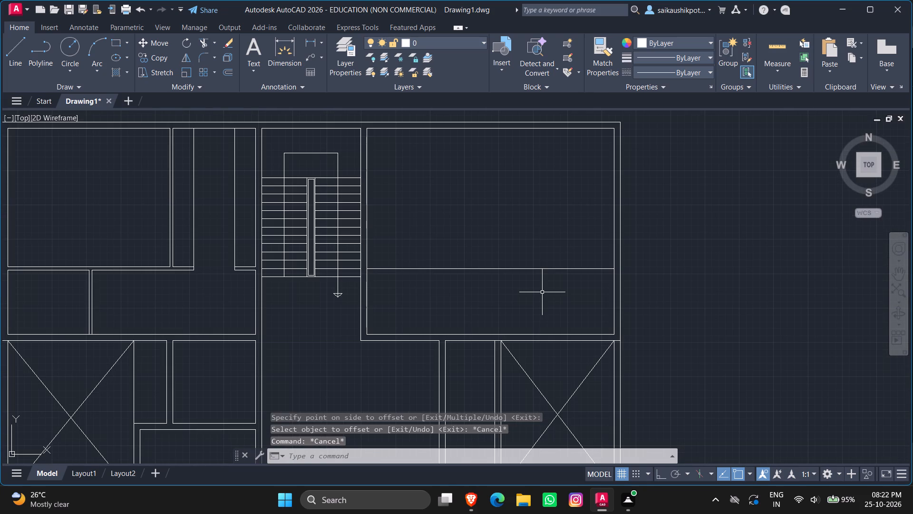
pyautogui.press('Escape')
pyautogui.press('Escape')
pyautogui.press('Escape')
# Offset the right exterior wall's inner face 10' into the large upper-right room and end Offset.
pyautogui.press('o')
pyautogui.press('Return')
pyautogui.write("10'")
pyautogui.press('Return')
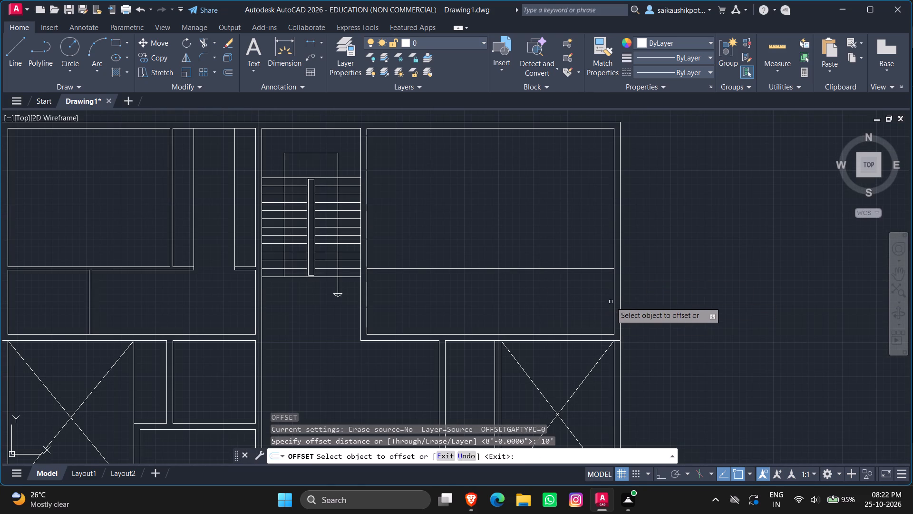
pyautogui.click(614, 301)
pyautogui.click(545, 286)
pyautogui.press('Escape')
pyautogui.press('Escape')
pyautogui.press('Escape')
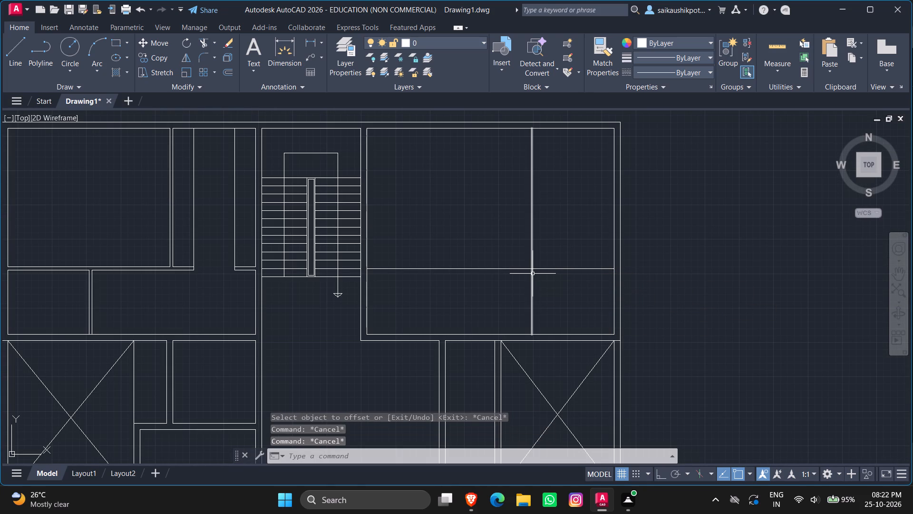
# Trim away the new vertical line's portion above the horizontal dividing line in the upper-right room.
pyautogui.write('tr')
pyautogui.press('Return')
pyautogui.press('Return')
pyautogui.moveTo(552, 226); pyautogui.dragTo(547, 227)
pyautogui.click(507, 231)
pyautogui.press('Escape')
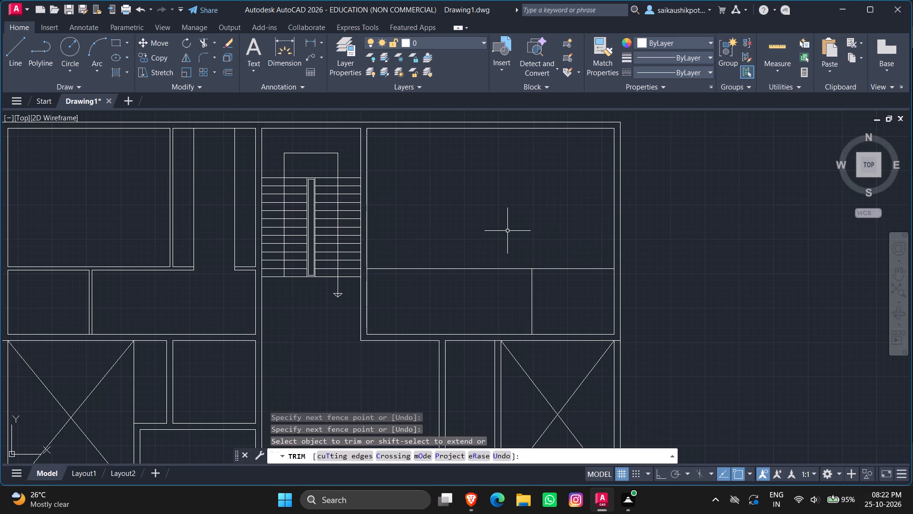
pyautogui.press('Escape')
pyautogui.press('Escape')
# Offset the right exterior wall's inner face 15' into the upper-right room and end Offset.
pyautogui.press('o')
pyautogui.press('Return')
pyautogui.write("15'")
pyautogui.press('Return')
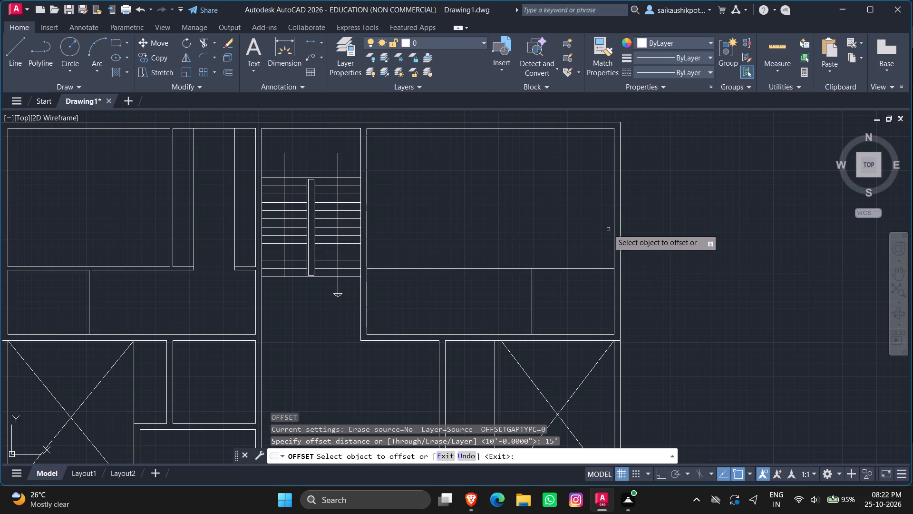
pyautogui.click(613, 229)
pyautogui.click(500, 229)
pyautogui.press('Escape')
pyautogui.press('Escape')
pyautogui.press('Escape')
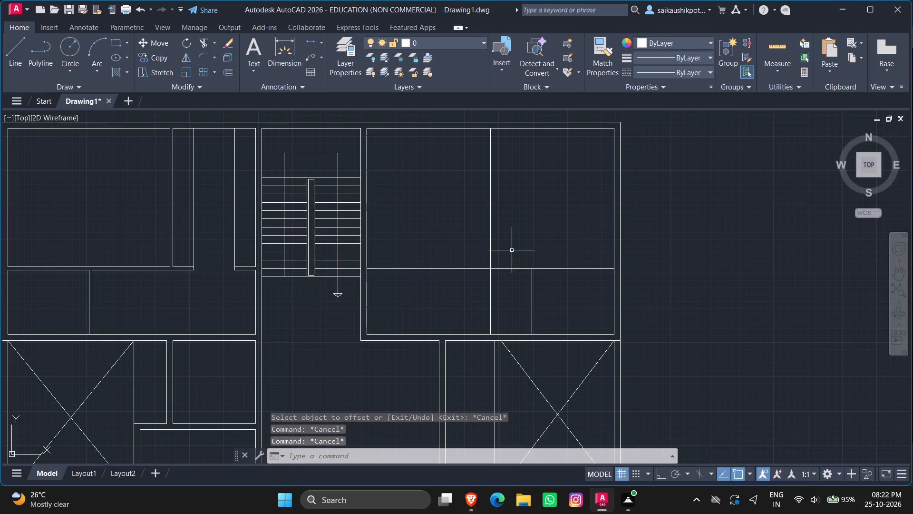
# Trim away the part of the 15' offset line below the horizontal dividing line and end Trim.
pyautogui.press('r')
pyautogui.press('Escape')
pyautogui.press('Escape')
pyautogui.write('tr')
pyautogui.press('Return')
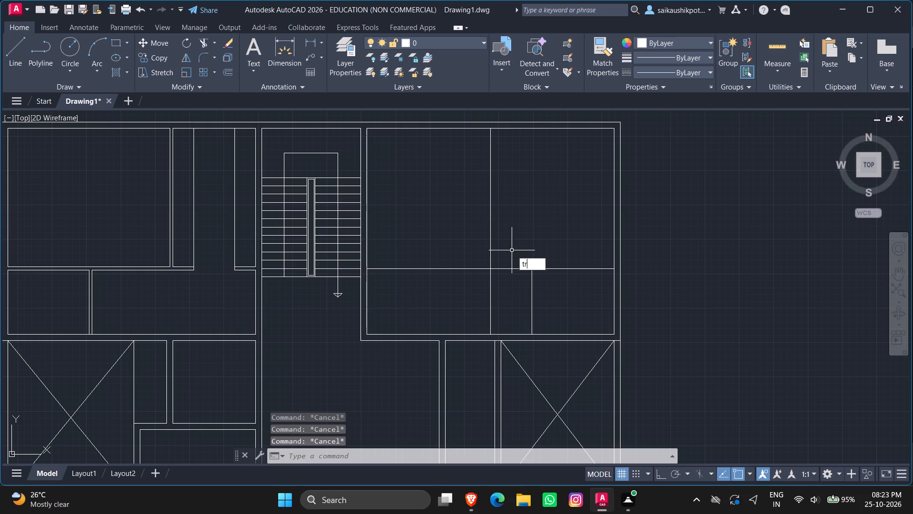
pyautogui.press('Return')
pyautogui.click(493, 297)
pyautogui.click(446, 297)
pyautogui.press('Escape')
pyautogui.press('Escape')
pyautogui.press('Escape')
pyautogui.press('Escape')
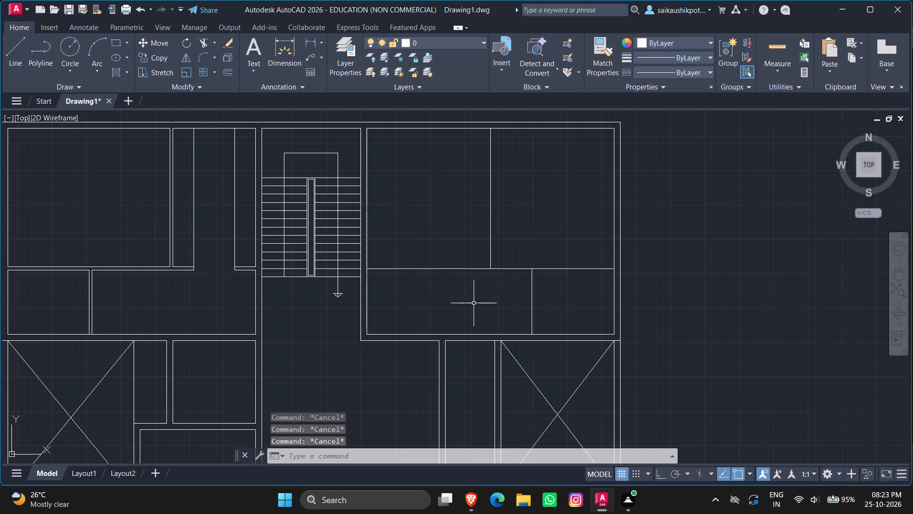
pyautogui.press('Escape')
pyautogui.press('Escape')
pyautogui.press('Escape')
pyautogui.press('Escape')
# Offset the upper-right room's horizontal dividing line 2.25" upward, and make a second 2.25" offset toward its lower side.
pyautogui.press('o')
pyautogui.press('Return')
pyautogui.write('2.25"')
pyautogui.press('Return')
pyautogui.scroll(1, 555, 272)
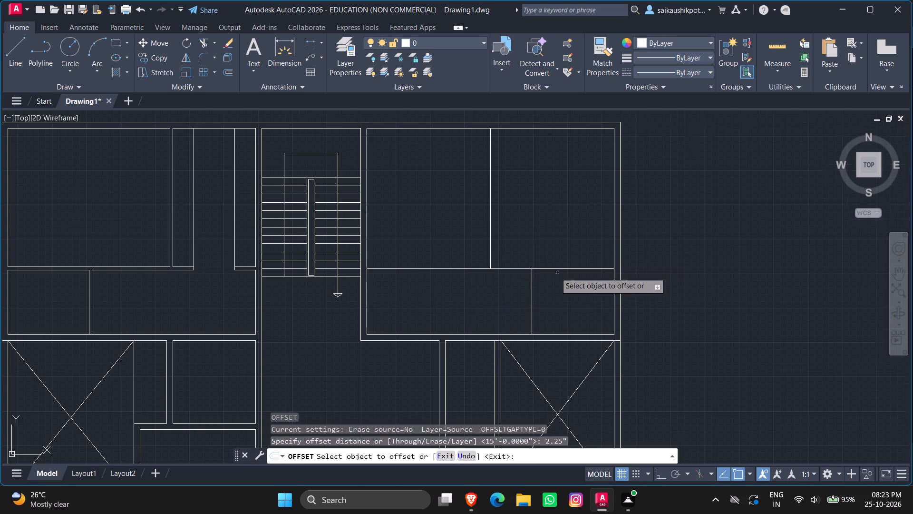
pyautogui.scroll(2, 554, 272)
pyautogui.scroll(-2, 515, 271)
pyautogui.click(513, 270)
pyautogui.click(513, 251)
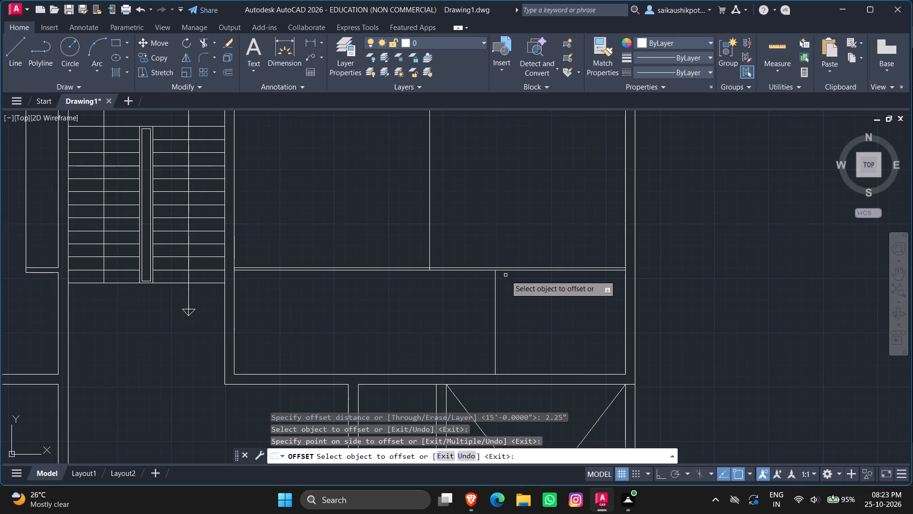
pyautogui.scroll(2, 505, 275)
pyautogui.click(497, 262)
pyautogui.click(496, 267)
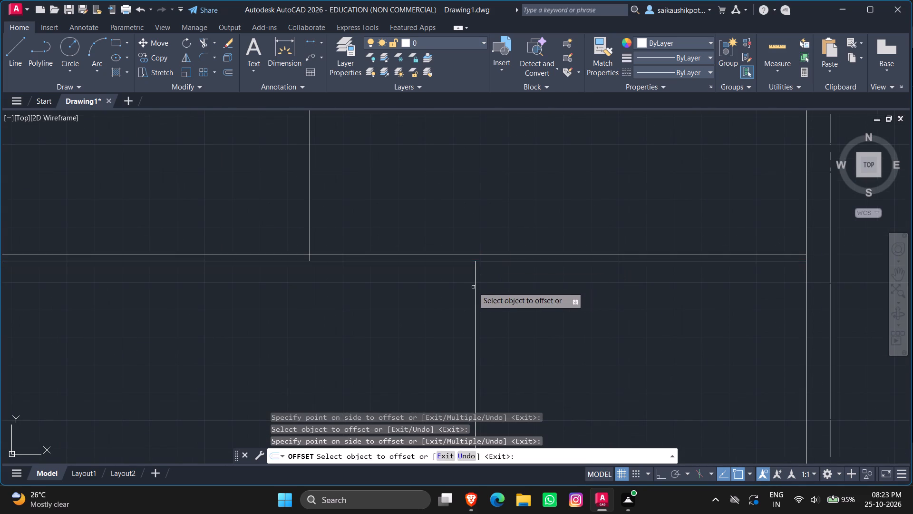
# Offset the short vertical dividing line below the horizontal partition 2.25" to both sides.
pyautogui.click(476, 287)
pyautogui.click(496, 295)
pyautogui.moveTo(476, 293); pyautogui.dragTo(471, 294)
pyautogui.click(433, 294)
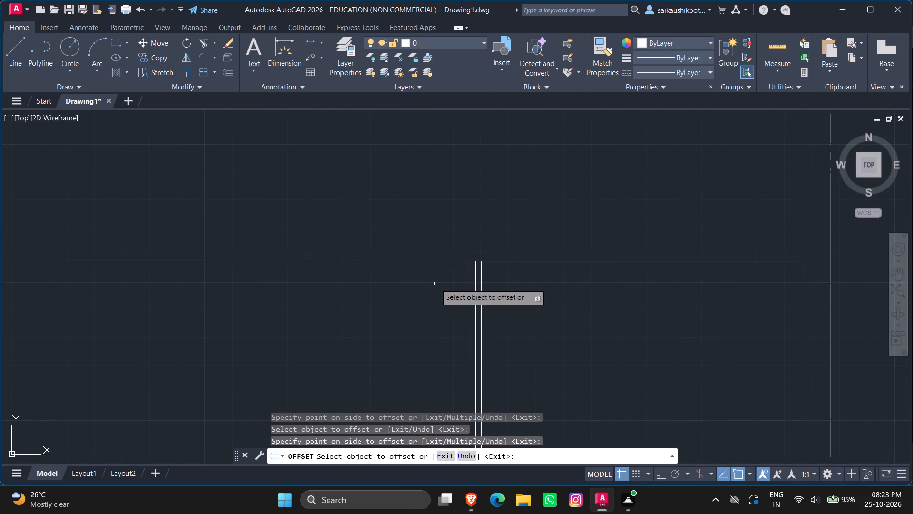
pyautogui.scroll(-2, 467, 276)
pyautogui.scroll(-1, 422, 292)
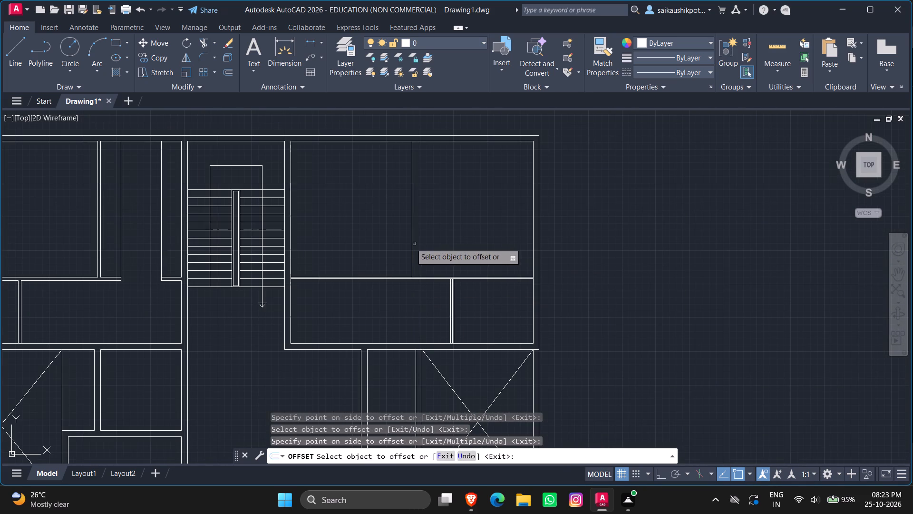
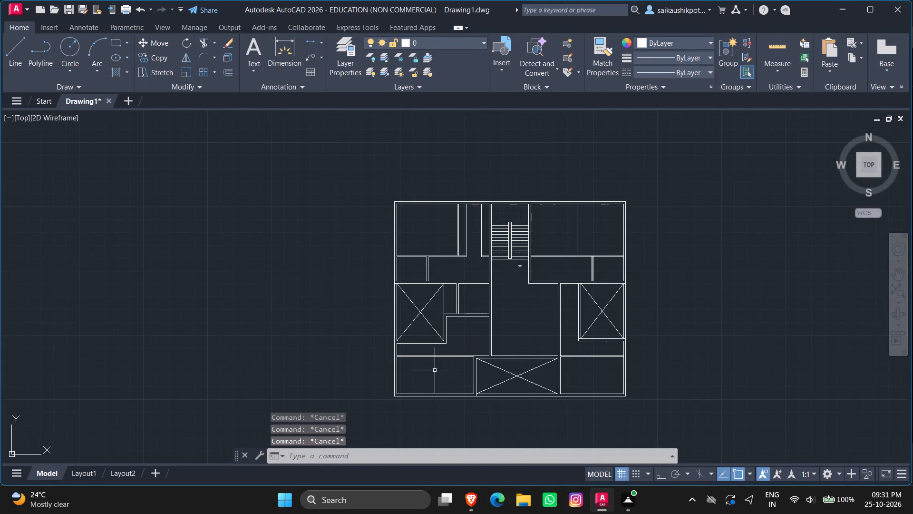
# Offset the lower-left room's right wall face and top wall face 2' into the room, and end Offset.
pyautogui.scroll(2, 435, 370)
pyautogui.scroll(-2, 514, 337)
pyautogui.scroll(2, 476, 380)
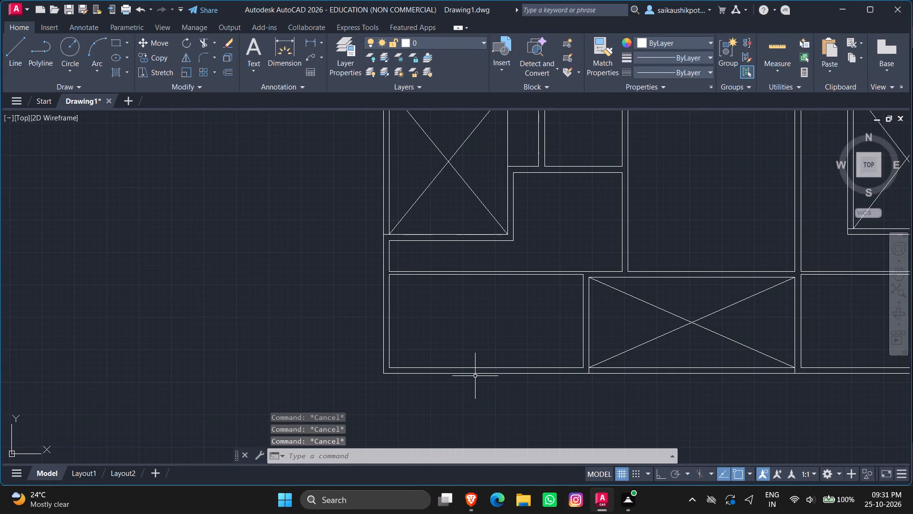
pyautogui.press('Escape')
pyautogui.press('Escape')
pyautogui.press('Escape')
pyautogui.scroll(1, 532, 346)
pyautogui.press('Escape')
pyautogui.press('Escape')
pyautogui.press('Escape')
pyautogui.press('Escape')
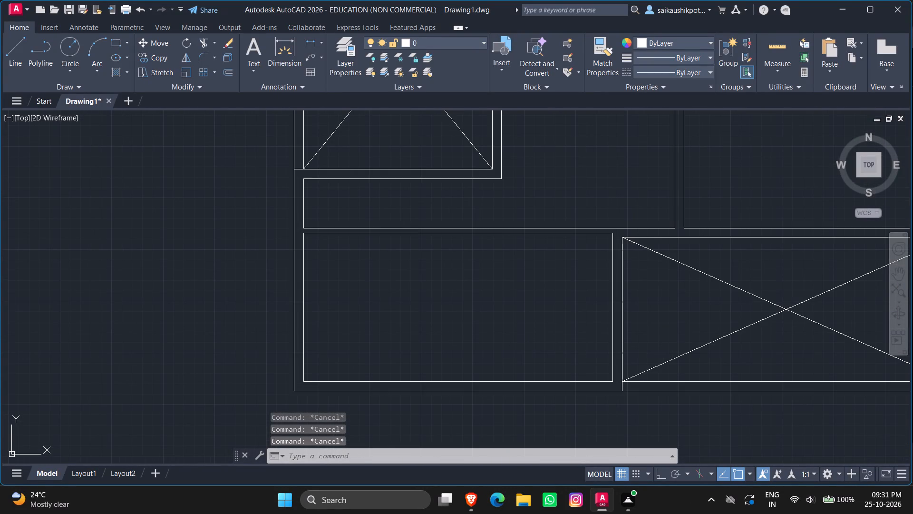
pyautogui.press('Escape')
pyautogui.press('Escape')
pyautogui.press('l')
pyautogui.press('Escape')
pyautogui.press('Escape')
pyautogui.press('o')
pyautogui.press('Return')
pyautogui.press('2')
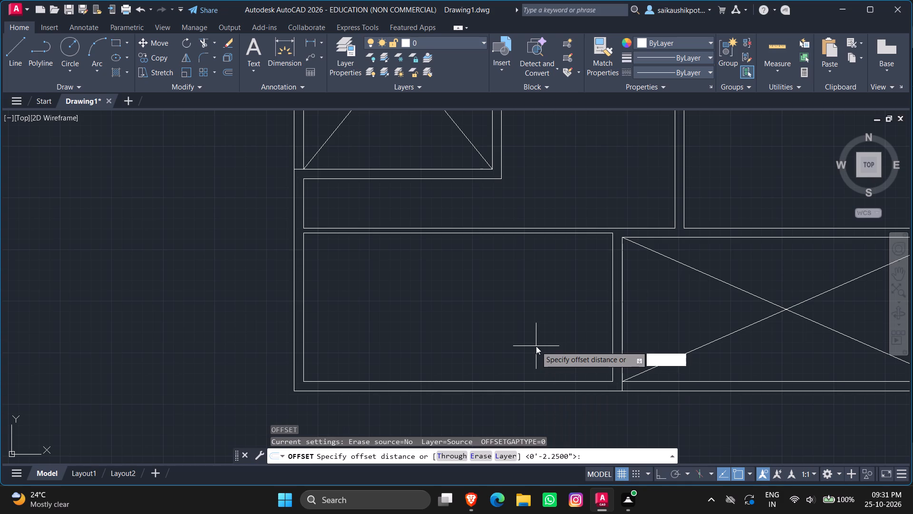
pyautogui.press("'")
pyautogui.press('Return')
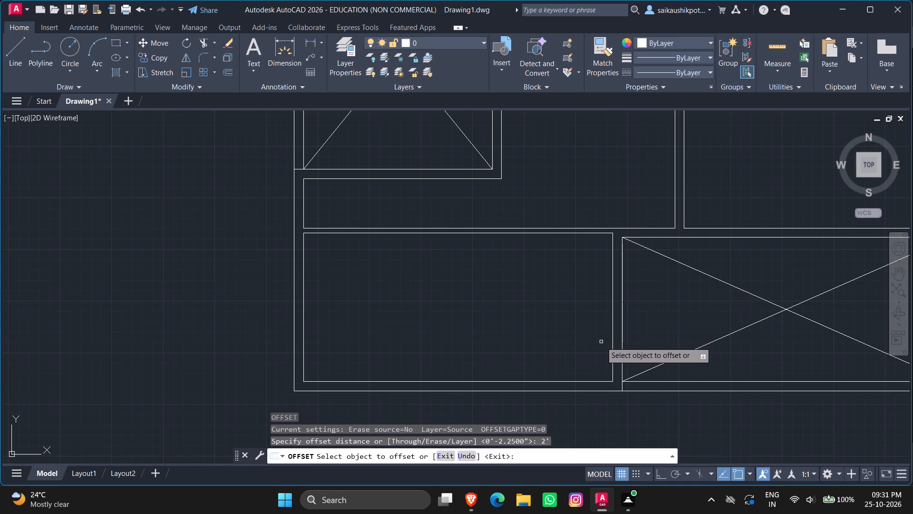
pyautogui.click(612, 339)
pyautogui.click(560, 341)
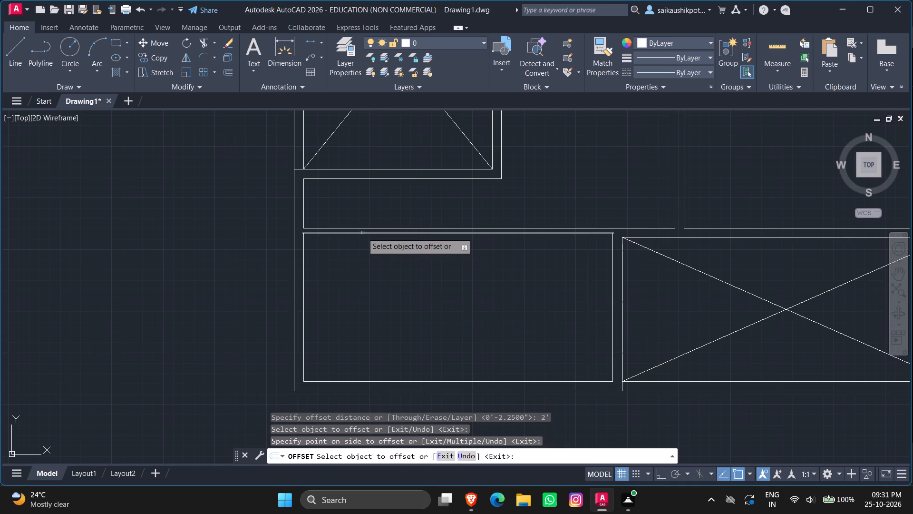
pyautogui.click(362, 233)
pyautogui.click(367, 259)
pyautogui.press('Escape')
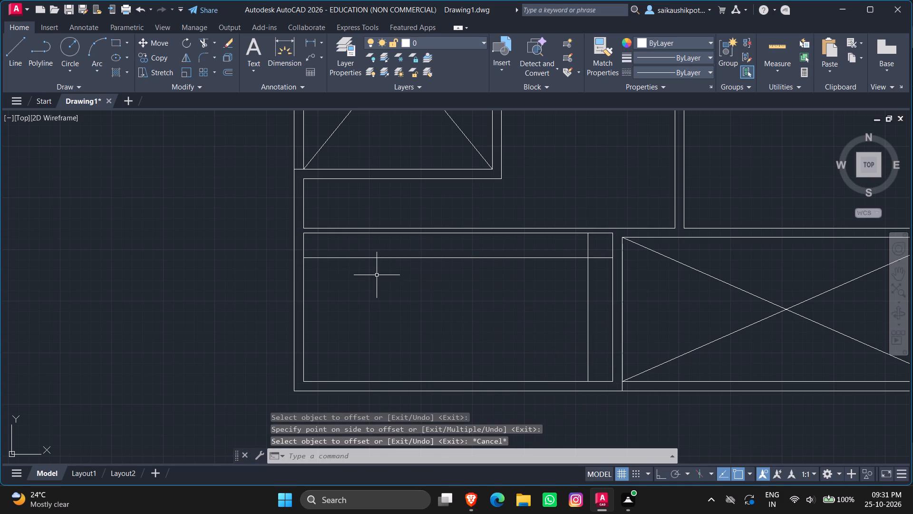
pyautogui.press('Escape')
pyautogui.press('Escape')
pyautogui.press('Escape')
pyautogui.press('Escape')
pyautogui.press('Escape')
# Offset the lower-left room's left wall face 8' into the room and end Offset.
pyautogui.press('o')
pyautogui.press('Return')
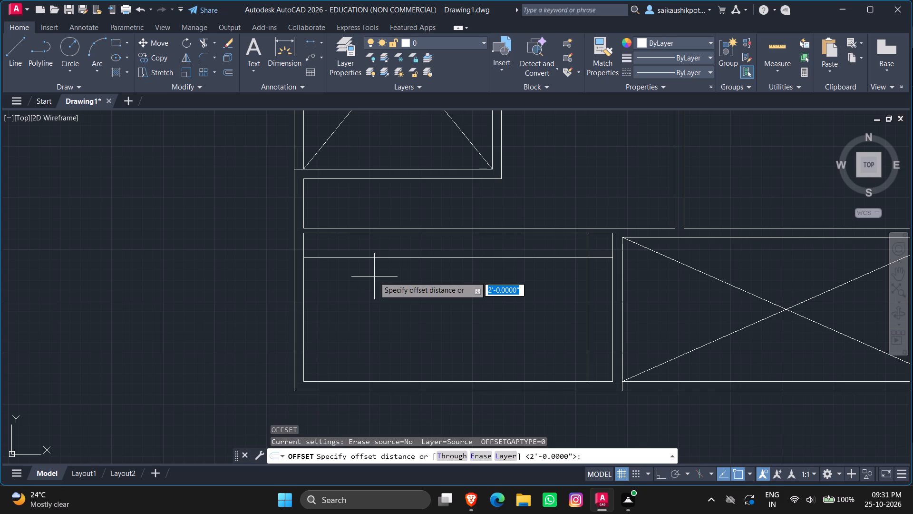
pyautogui.write("8'")
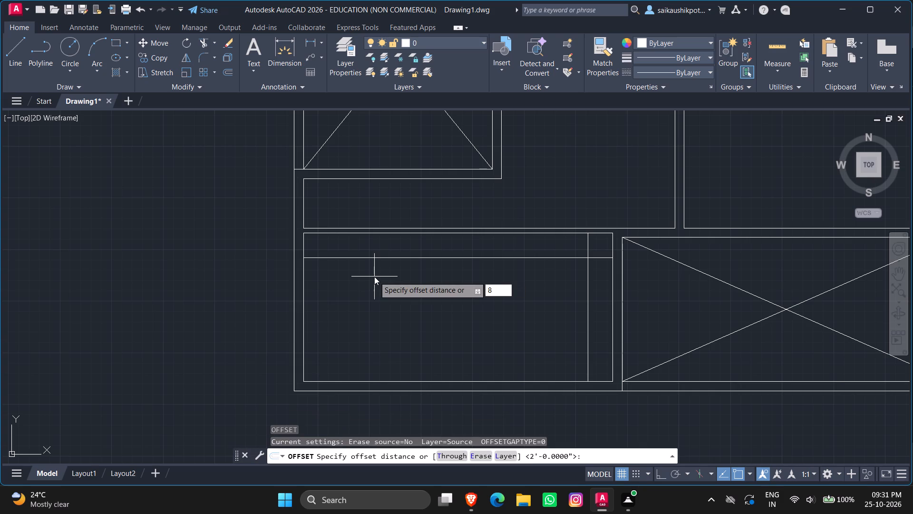
pyautogui.press('Return')
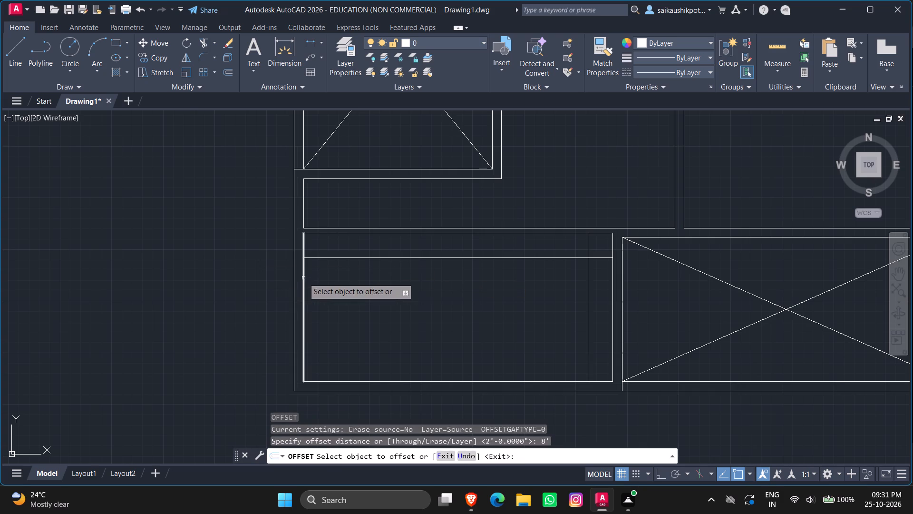
pyautogui.click(303, 278)
pyautogui.click(564, 338)
pyautogui.press('Escape')
pyautogui.press('Escape')
pyautogui.press('Escape')
# Trim the lower-left room's offset lines to an 8' by 2' rectangle in the upper-left corner and a 2' strip along the right wall.
pyautogui.write('tr')
pyautogui.press('Return')
pyautogui.press('Return')
pyautogui.moveTo(368, 306); pyautogui.dragTo(420, 319)
pyautogui.click(425, 316)
pyautogui.moveTo(431, 312); pyautogui.dragTo(462, 252)
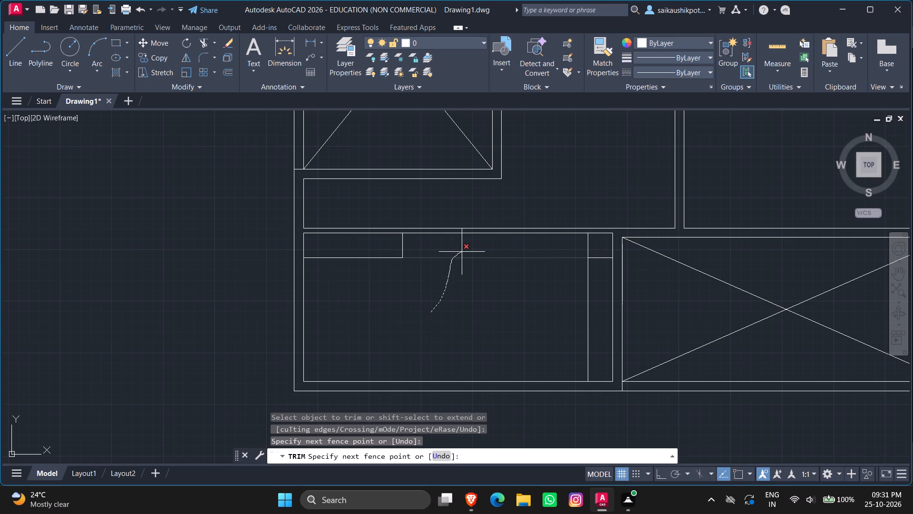
pyautogui.moveTo(462, 252); pyautogui.dragTo(463, 252)
pyautogui.moveTo(583, 244); pyautogui.dragTo(594, 244)
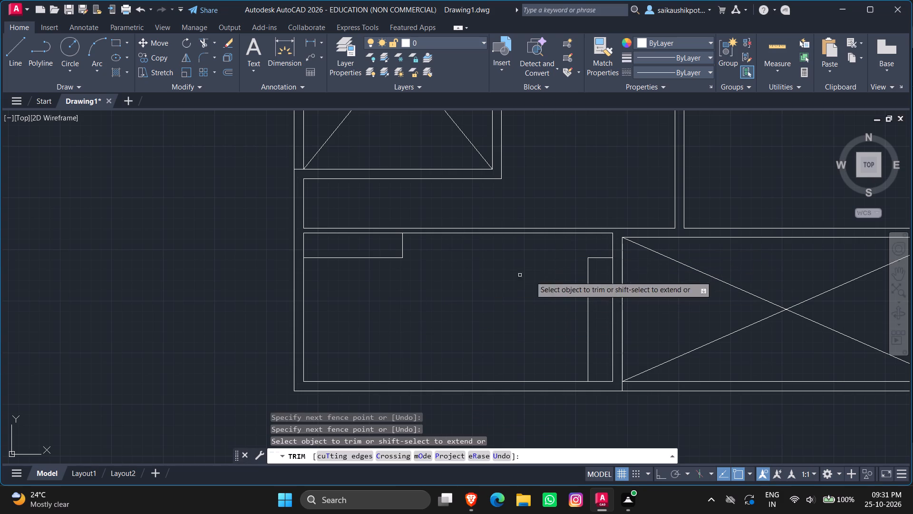
pyautogui.press('Escape')
pyautogui.press('Escape')
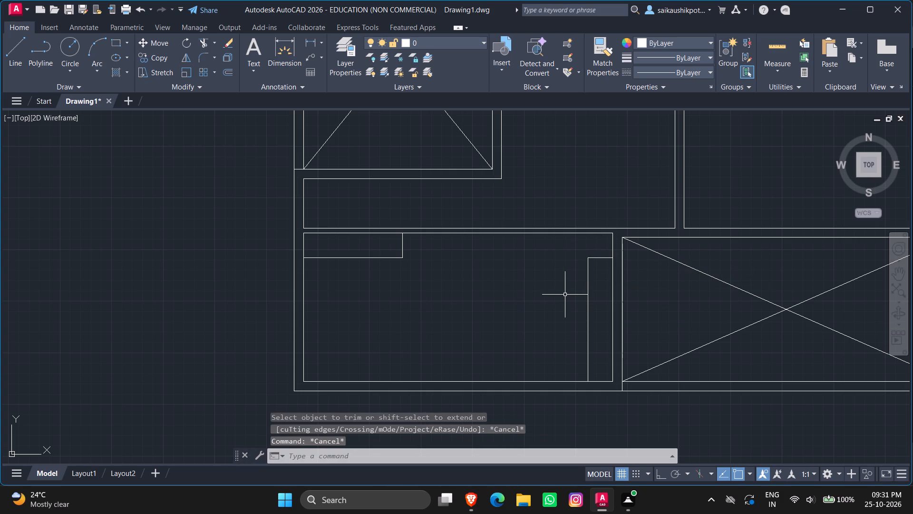
pyautogui.press('Escape')
pyautogui.press('Escape')
pyautogui.press('Escape')
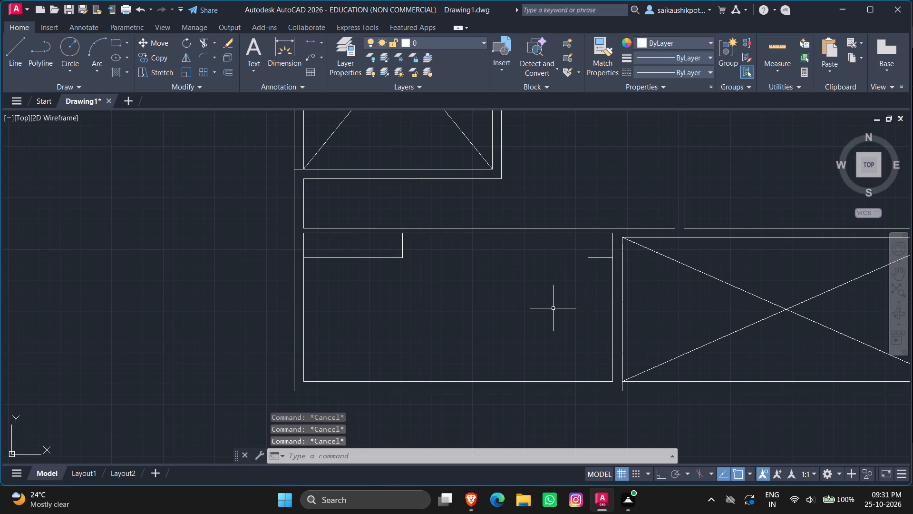
# Offset the lower-left room's bottom wall face 8' upward into the room and end Offset.
pyautogui.press('o')
pyautogui.press('Return')
pyautogui.press('8')
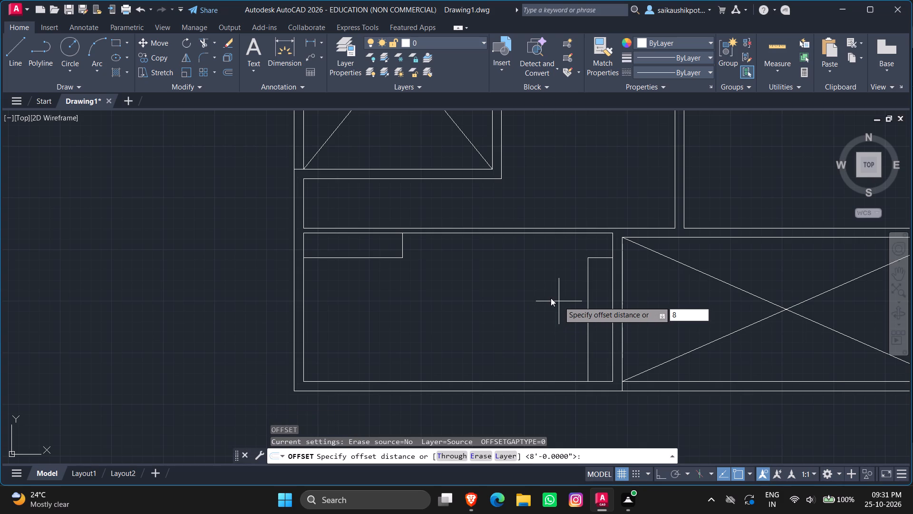
pyautogui.press("'")
pyautogui.press('Return')
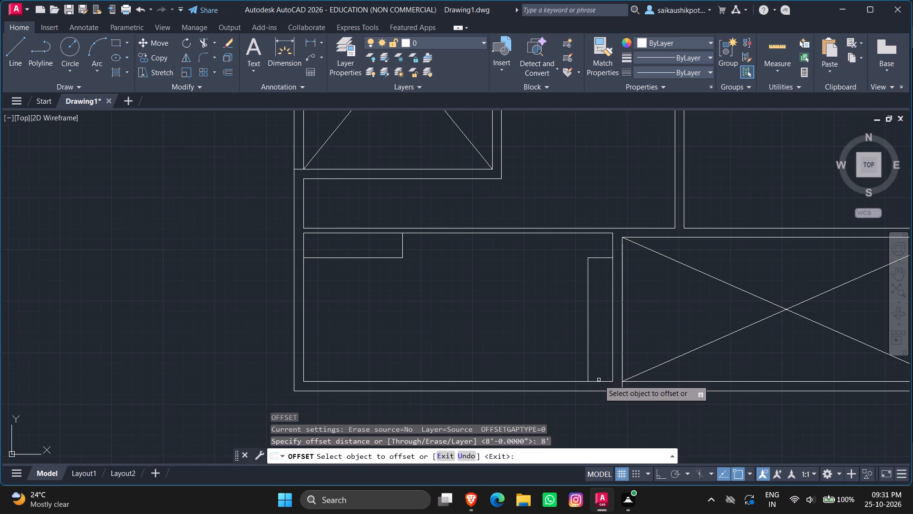
pyautogui.click(599, 381)
pyautogui.click(579, 326)
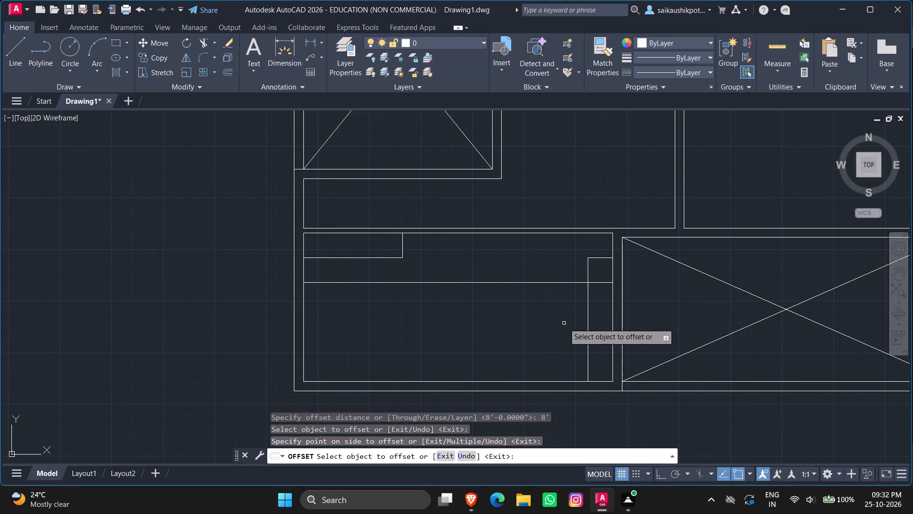
pyautogui.press('Escape')
pyautogui.press('Escape')
# Trim the 8' offset line across the lower-left room and the strip's excess above it, leaving an 8' by 2' rectangle along the right wall.
pyautogui.press('t')
pyautogui.press('r')
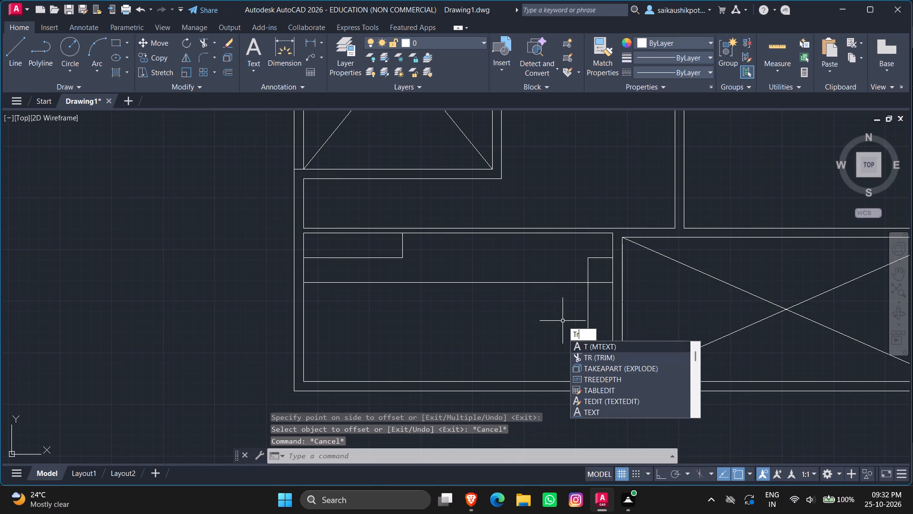
pyautogui.press('Return')
pyautogui.press('Return')
pyautogui.moveTo(544, 296); pyautogui.dragTo(544, 266)
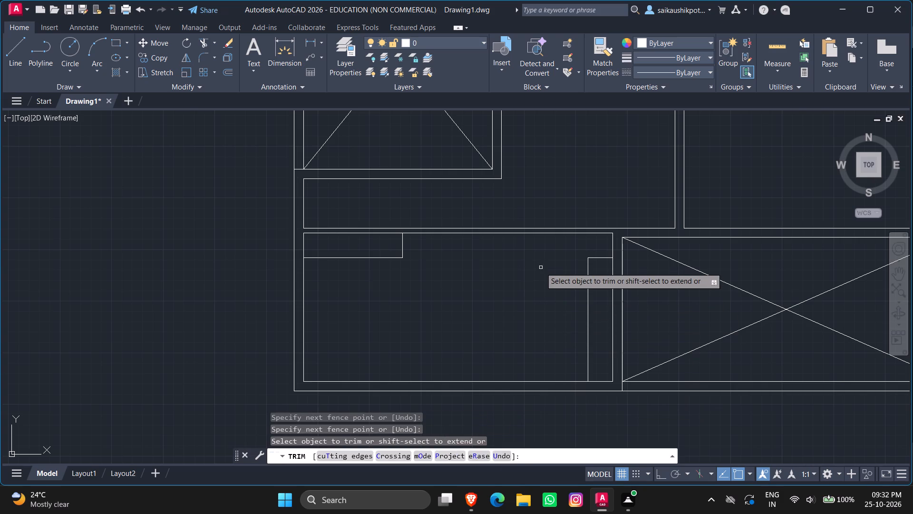
pyautogui.moveTo(570, 271); pyautogui.dragTo(590, 250)
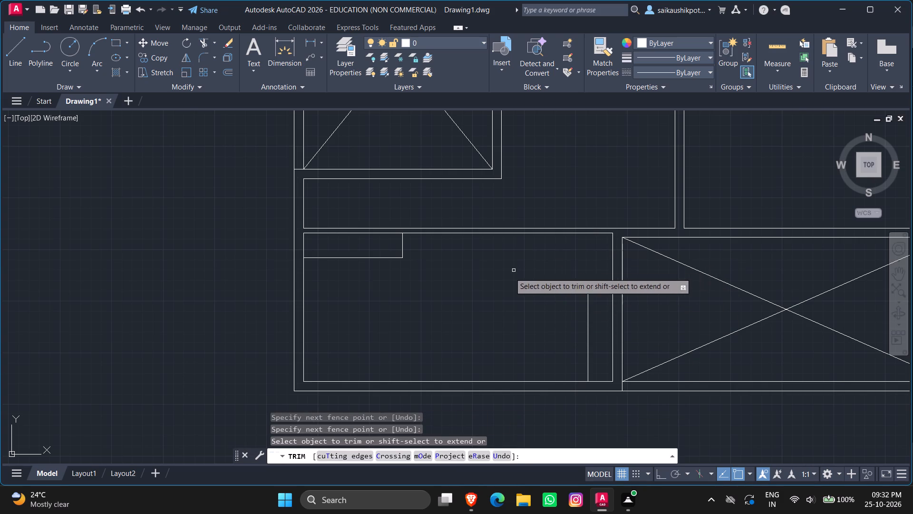
pyautogui.press('Escape')
pyautogui.press('Escape')
# Offset the lower-right room's top wall face and left wall face 2' into the room, and end Offset.
pyautogui.scroll(-2, 459, 294)
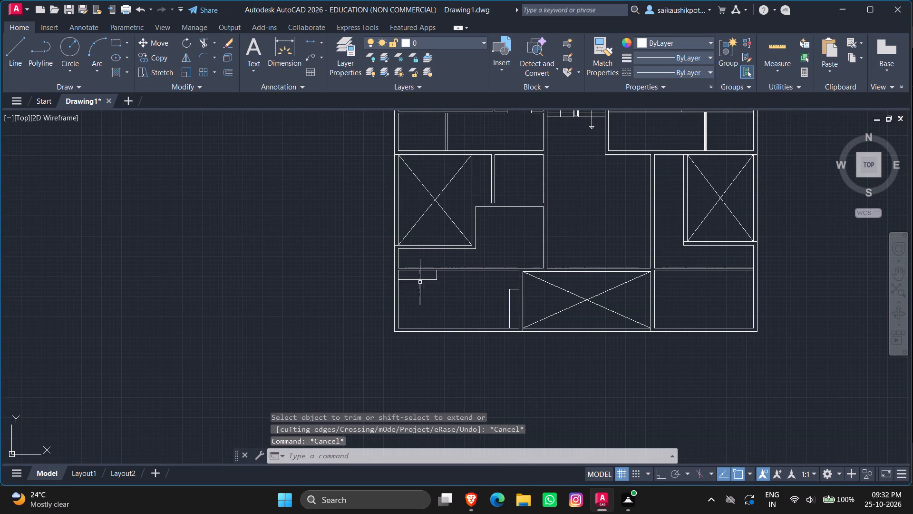
pyautogui.scroll(-2, 526, 331)
pyautogui.scroll(3, 607, 341)
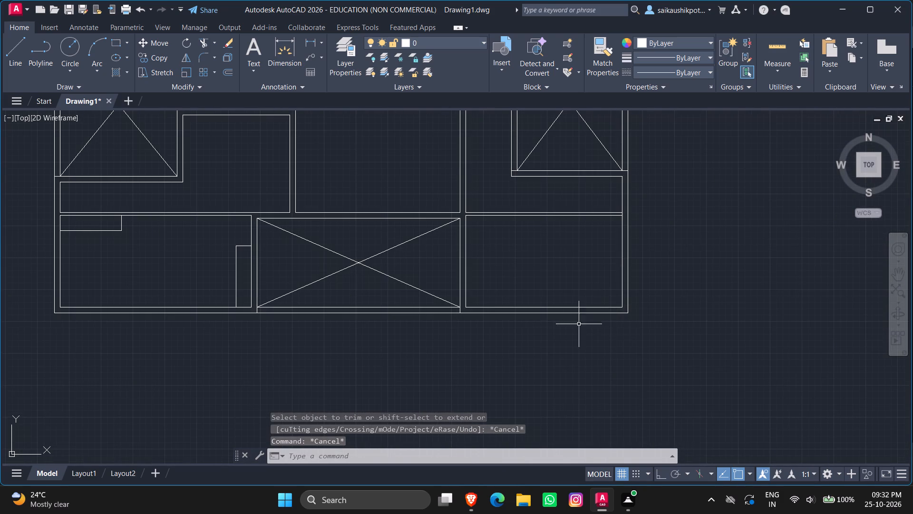
pyautogui.press('Escape')
pyautogui.press('Escape')
pyautogui.press('Escape')
pyautogui.press('Escape')
pyautogui.press('Escape')
pyautogui.press('Escape')
pyautogui.press('o')
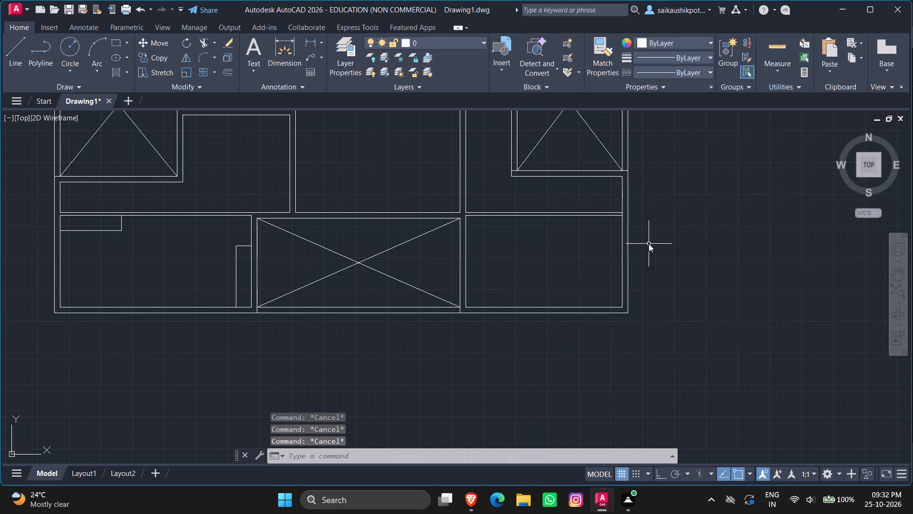
pyautogui.press('Return')
pyautogui.write("2'")
pyautogui.press('Return')
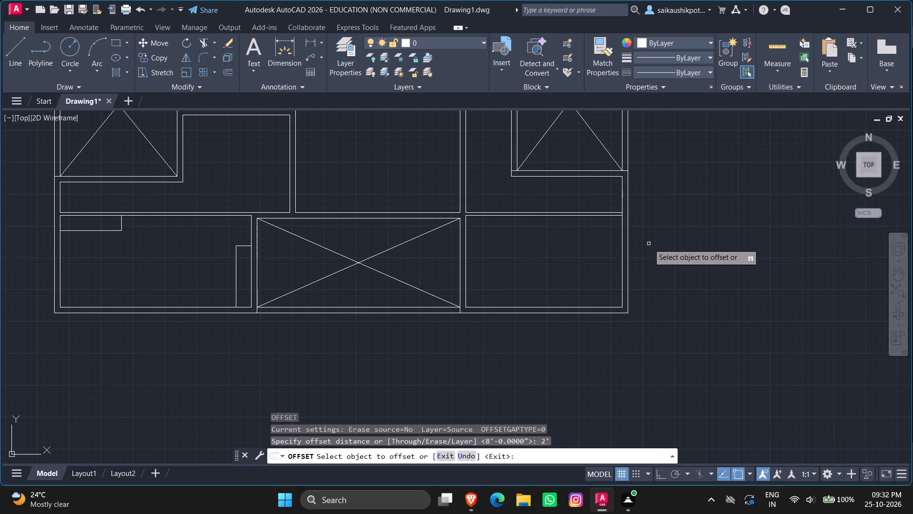
pyautogui.scroll(1, 534, 205)
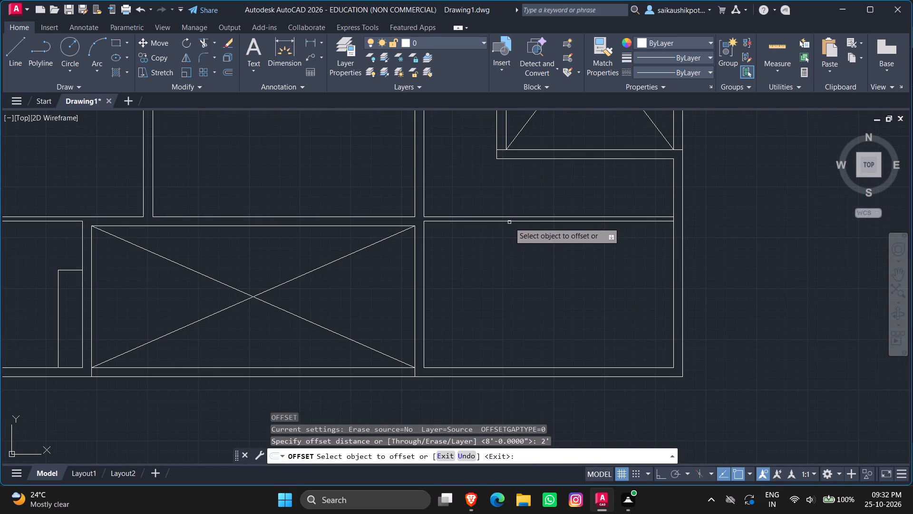
pyautogui.click(507, 220)
pyautogui.click(508, 247)
pyautogui.click(426, 265)
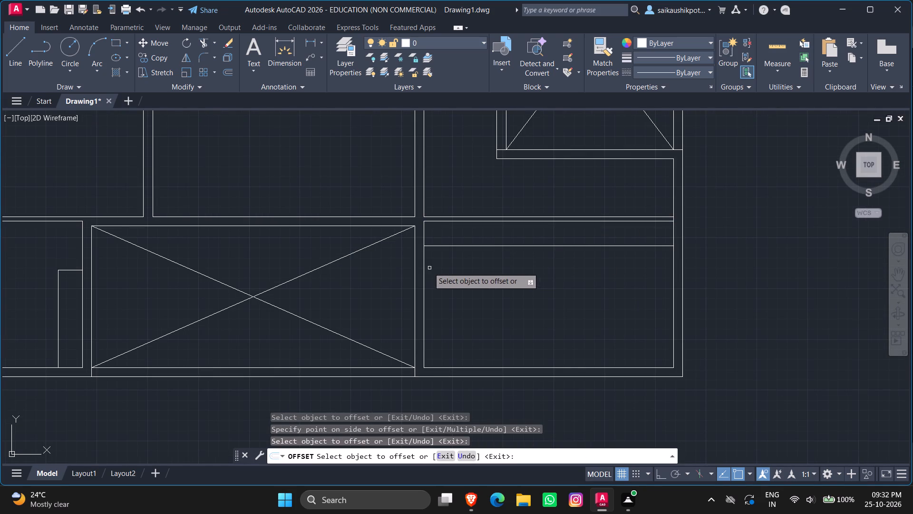
pyautogui.click(425, 265)
pyautogui.click(474, 279)
pyautogui.press('Escape')
pyautogui.press('Escape')
pyautogui.press('Escape')
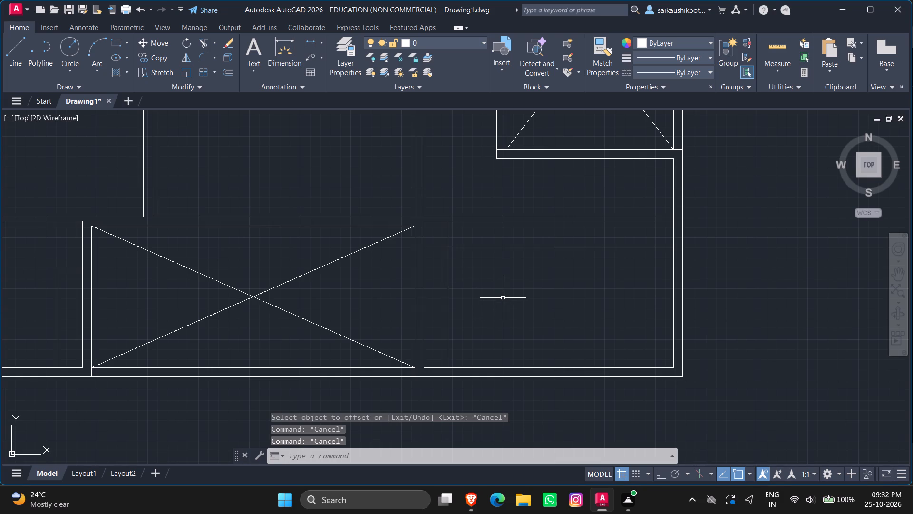
pyautogui.press('Escape')
pyautogui.press('Escape')
# Offset the lower-right room's right wall face and bottom wall face 8' into the room, and end Offset.
pyautogui.press('o')
pyautogui.press('Return')
pyautogui.press('6')
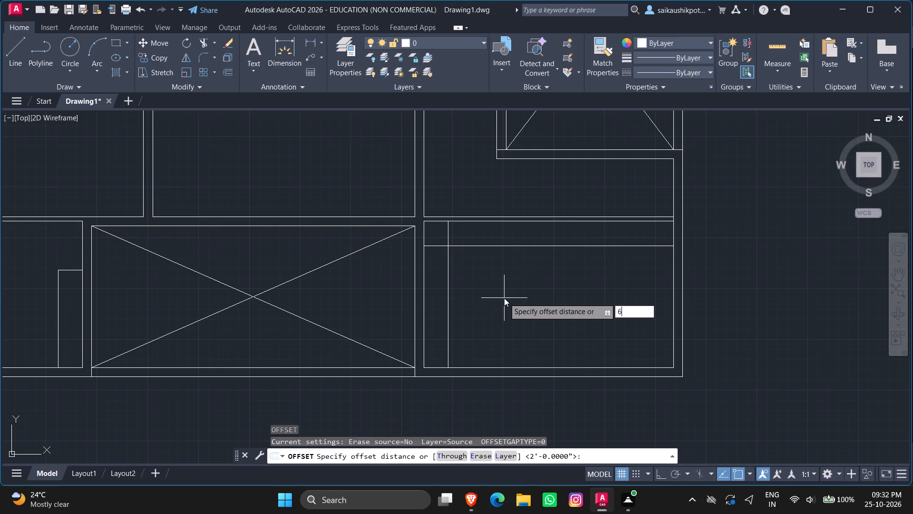
pyautogui.press('BackSpace')
pyautogui.write("8'")
pyautogui.press('Return')
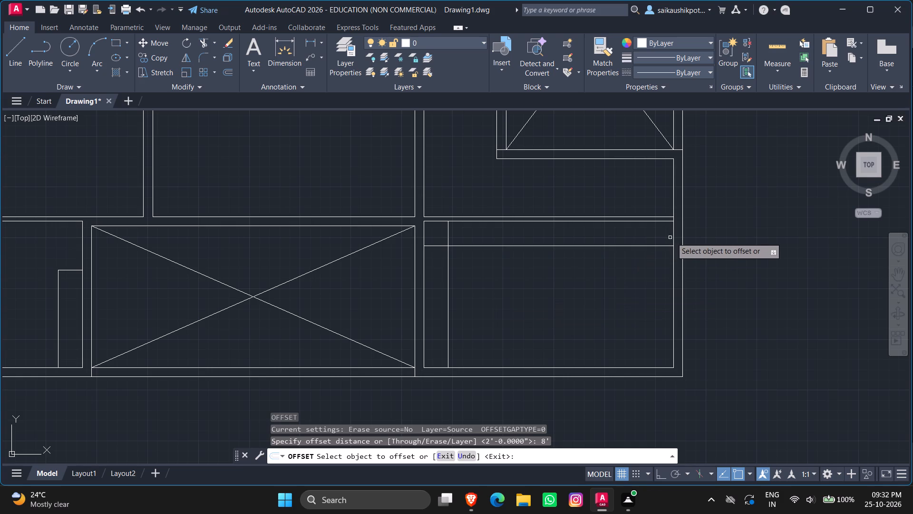
pyautogui.click(675, 239)
pyautogui.click(614, 258)
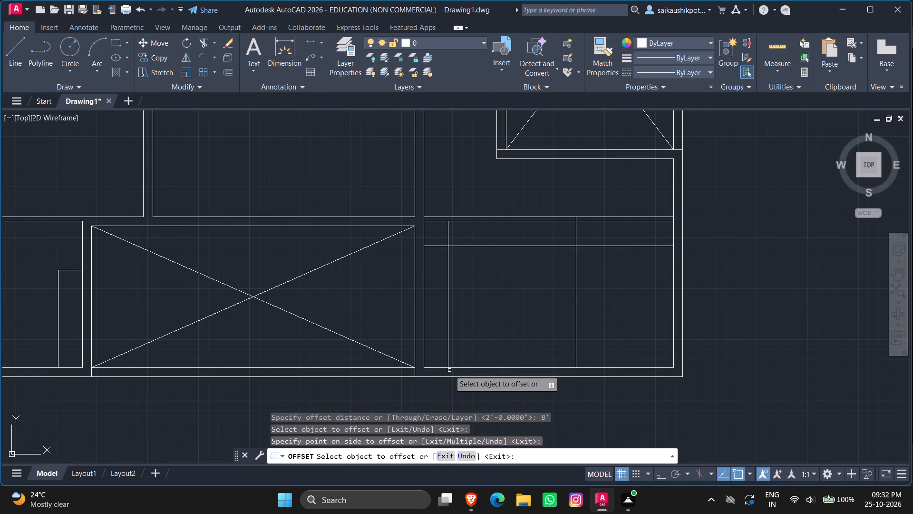
pyautogui.click(458, 366)
pyautogui.click(476, 333)
pyautogui.press('Escape')
pyautogui.press('Escape')
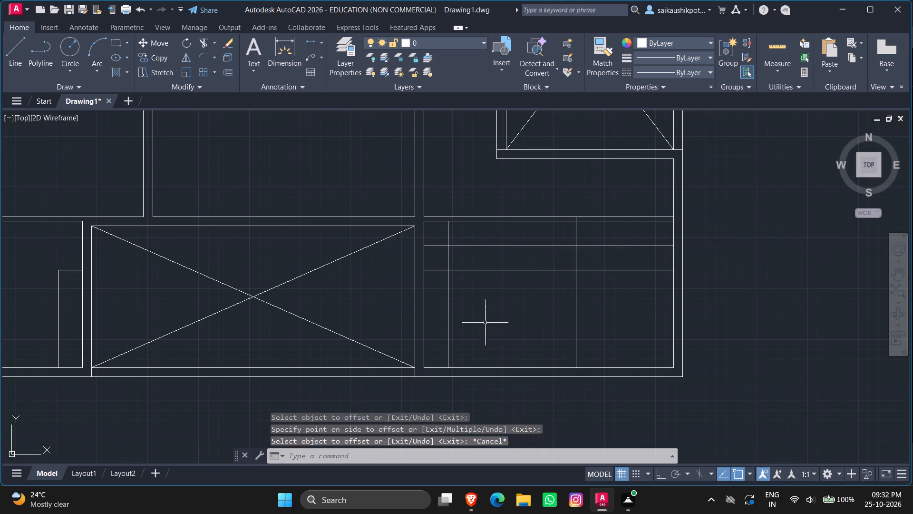
pyautogui.press('Escape')
pyautogui.press('Escape')
pyautogui.press('Escape')
# Trim the lower-right room's offset lines to an 8' by 2' rectangle in the upper-right corner, including the stub inside the top wall.
pyautogui.write('tr')
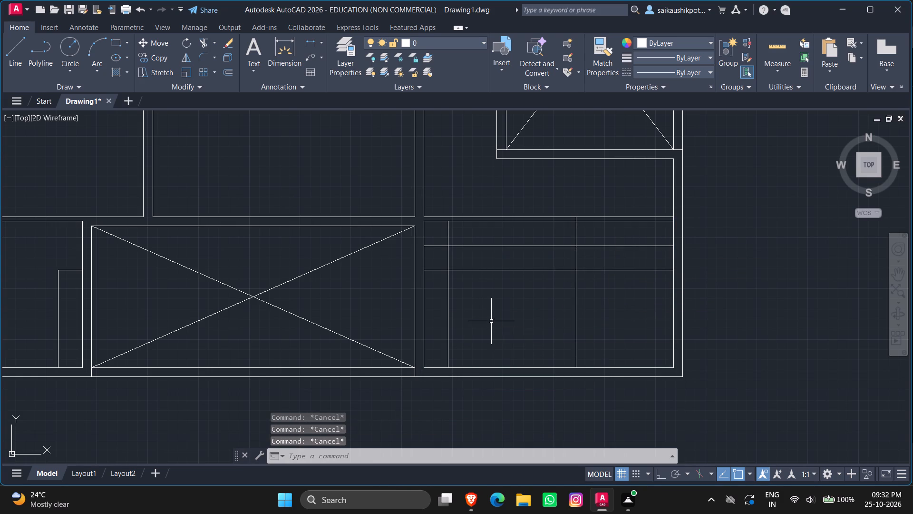
pyautogui.press('Return')
pyautogui.press('Return')
pyautogui.moveTo(636, 306); pyautogui.dragTo(570, 280)
pyautogui.moveTo(556, 264); pyautogui.dragTo(535, 240)
pyautogui.scroll(2, 546, 220)
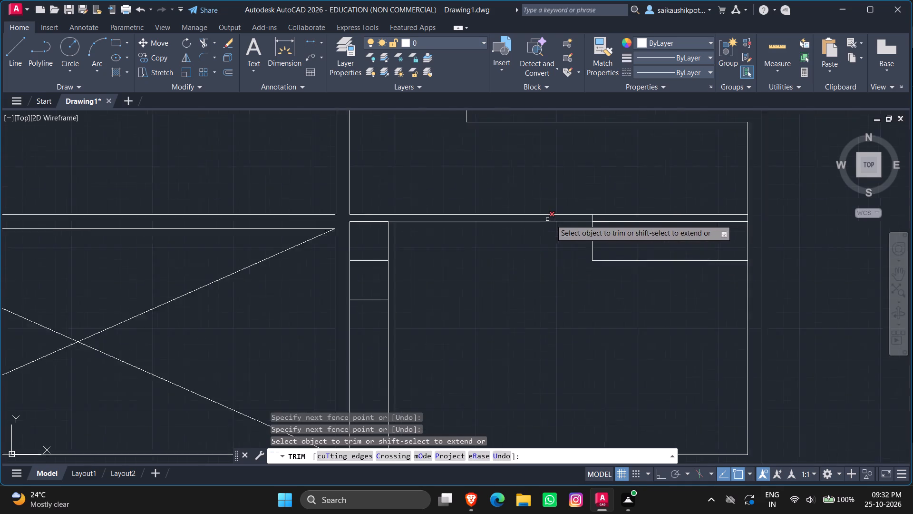
pyautogui.scroll(3, 554, 219)
pyautogui.moveTo(730, 201); pyautogui.dragTo(722, 201)
pyautogui.click(692, 201)
# Trim the excess lines above the 8' mark beside the lower-right room's left wall, leaving an 8' by 2' rectangle there.
pyautogui.scroll(-5, 656, 222)
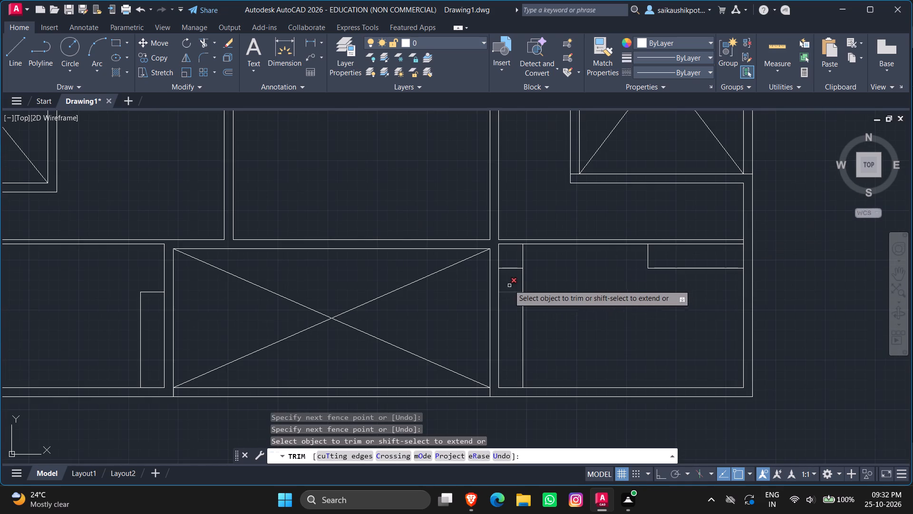
pyautogui.scroll(4, 518, 253)
pyautogui.scroll(-3, 552, 284)
pyautogui.moveTo(572, 325); pyautogui.dragTo(559, 284)
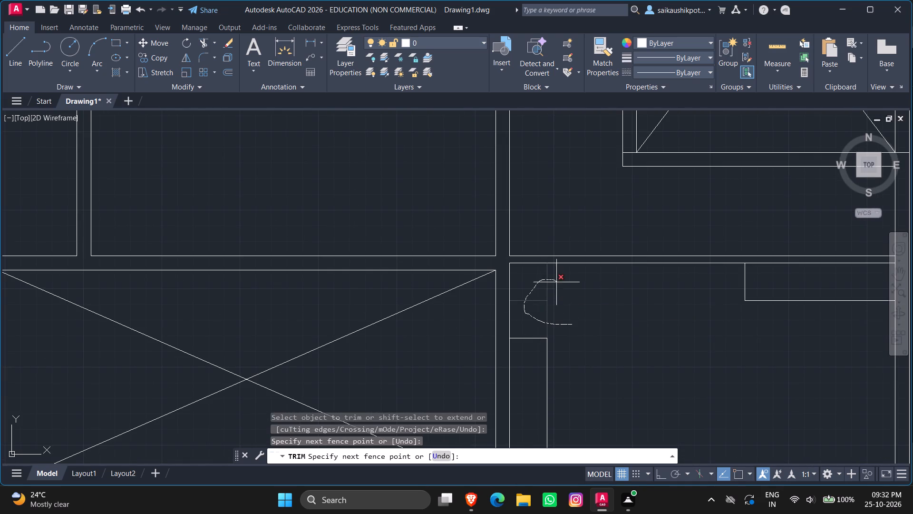
# Trim the last line stubs above the 8' by 2' rectangle beside the lower-right room's left wall, and end Trim.
pyautogui.moveTo(559, 284); pyautogui.dragTo(562, 292)
pyautogui.scroll(-4, 562, 298)
pyautogui.scroll(3, 576, 320)
pyautogui.press('Escape')
pyautogui.press('Escape')
pyautogui.press('Escape')
# Draw a vertical line about 4'-9" long across the passage below the right crossed room, about 2' from that room's lower-left outer wall corner.
pyautogui.scroll(-2, 579, 321)
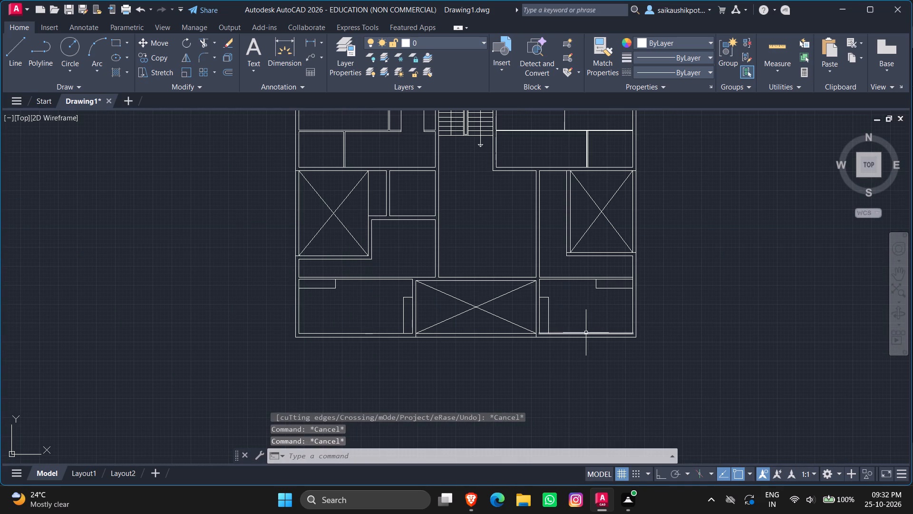
pyautogui.scroll(-2, 561, 329)
pyautogui.scroll(2, 572, 338)
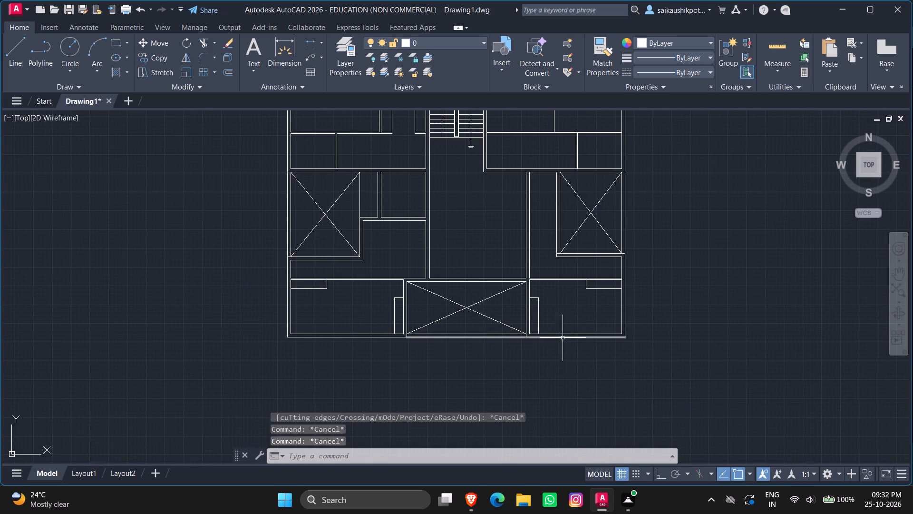
pyautogui.scroll(1, 582, 268)
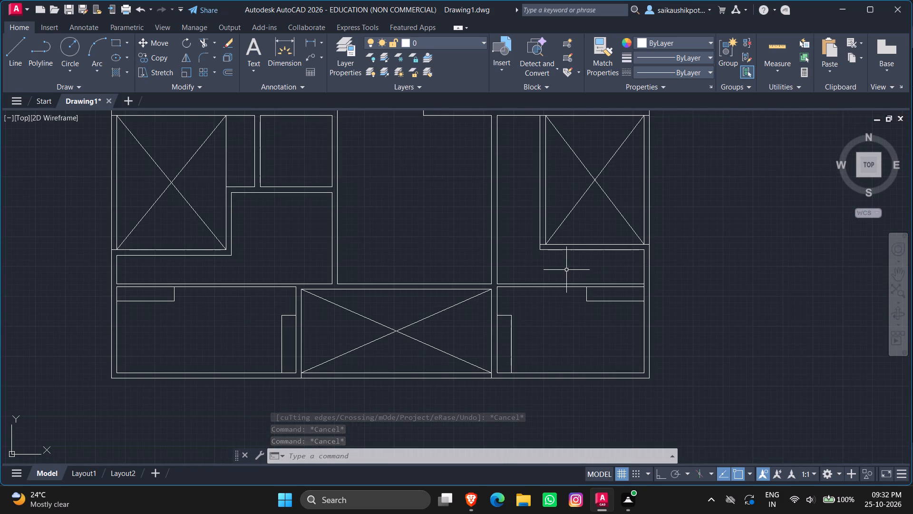
pyautogui.scroll(2, 566, 270)
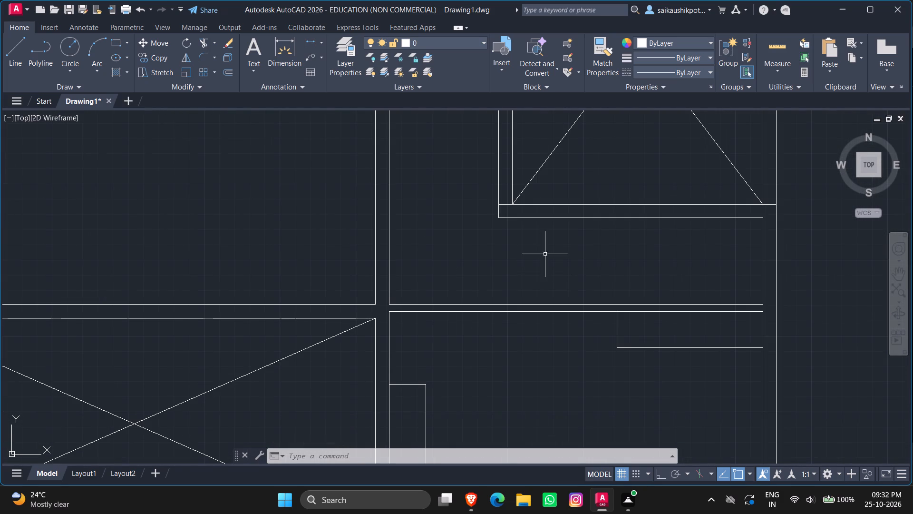
pyautogui.press('Escape')
pyautogui.press('Escape')
pyautogui.press('Escape')
pyautogui.press('Escape')
pyautogui.press('l')
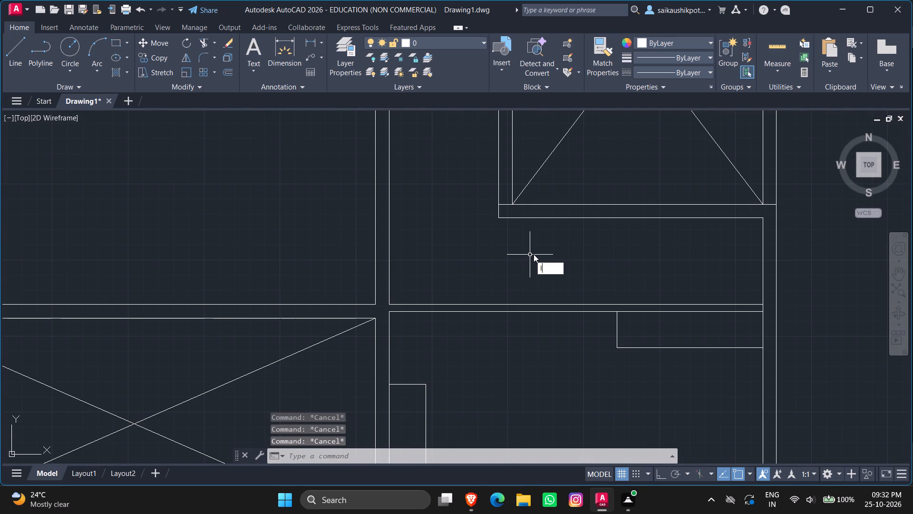
pyautogui.press('Return')
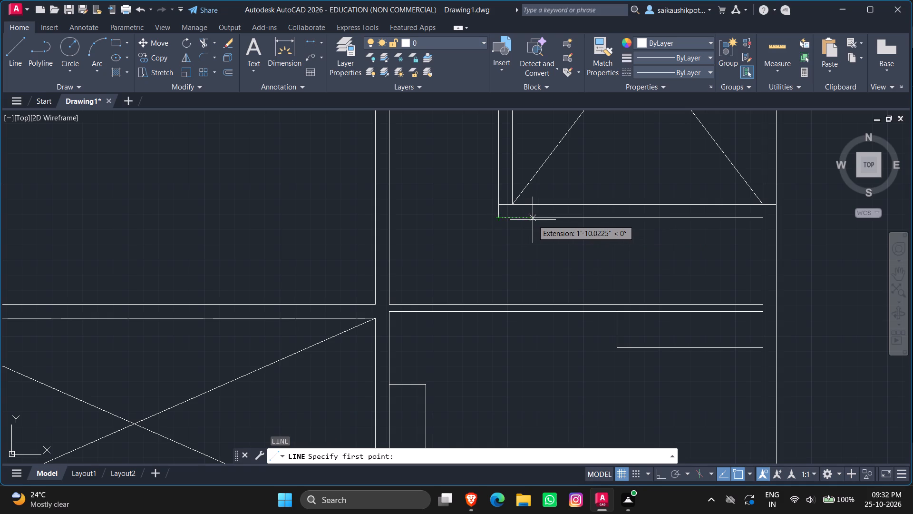
pyautogui.click(535, 218)
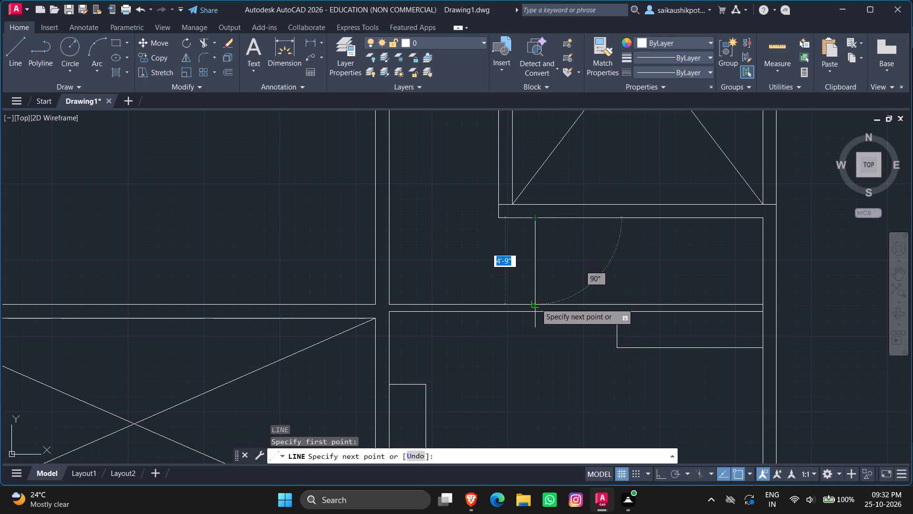
pyautogui.click(536, 305)
pyautogui.press('Escape')
pyautogui.press('Escape')
pyautogui.press('Escape')
pyautogui.press('Escape')
pyautogui.press('Escape')
pyautogui.press('Escape')
pyautogui.press('Escape')
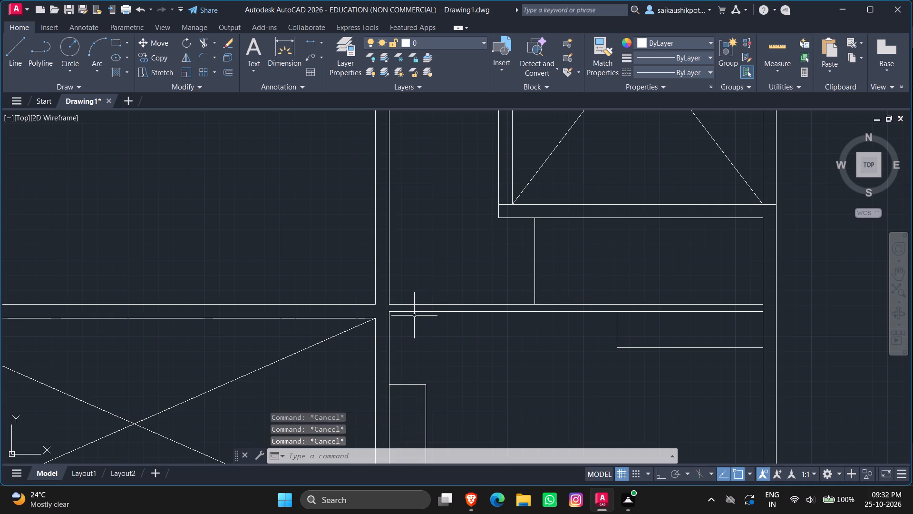
# Offset the new vertical line 4.5" to the right to form a partition wall, and end Offset.
pyautogui.press('o')
pyautogui.press('Return')
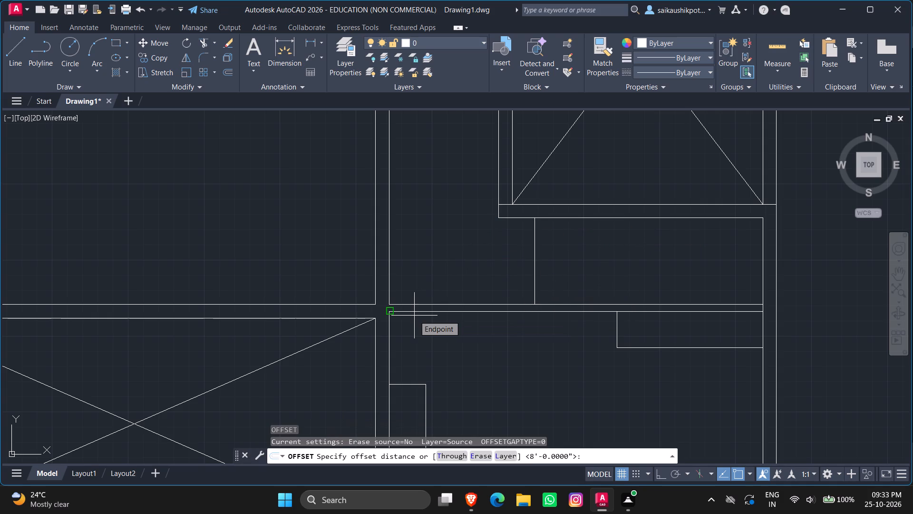
pyautogui.write('4.5"')
pyautogui.press('Return')
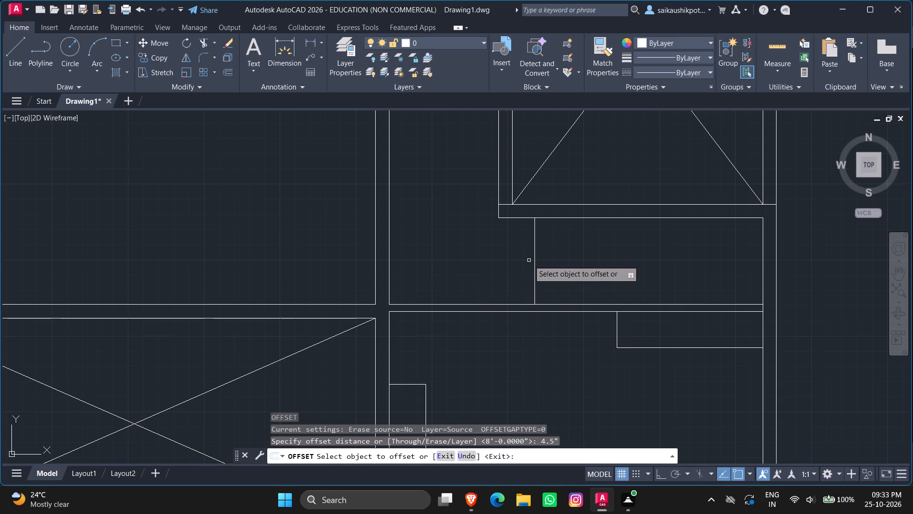
pyautogui.click(534, 258)
pyautogui.click(596, 263)
pyautogui.press('Escape')
pyautogui.press('Escape')
pyautogui.press('Escape')
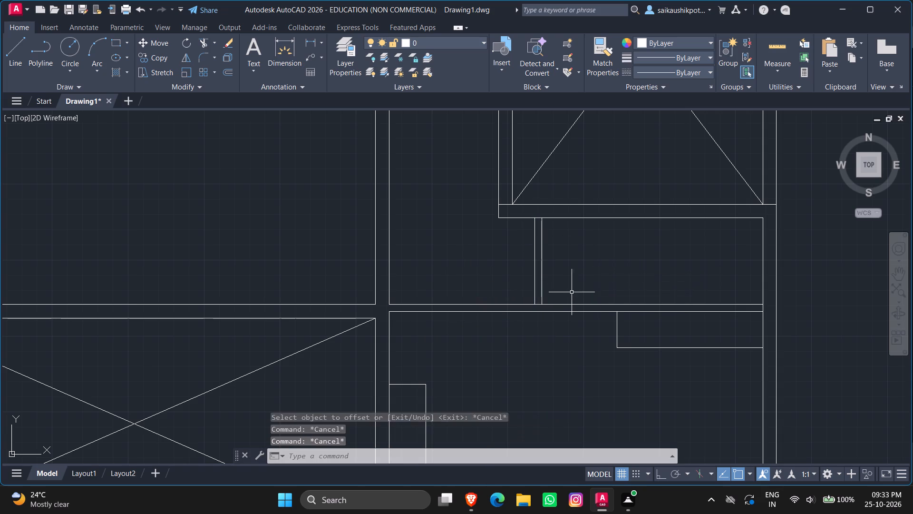
pyautogui.press('Escape')
# Trim the wall lines between the 4.5" partition's two faces at its top and bottom junctions, and end Trim.
pyautogui.write('tr')
pyautogui.press('Return')
pyautogui.press('Return')
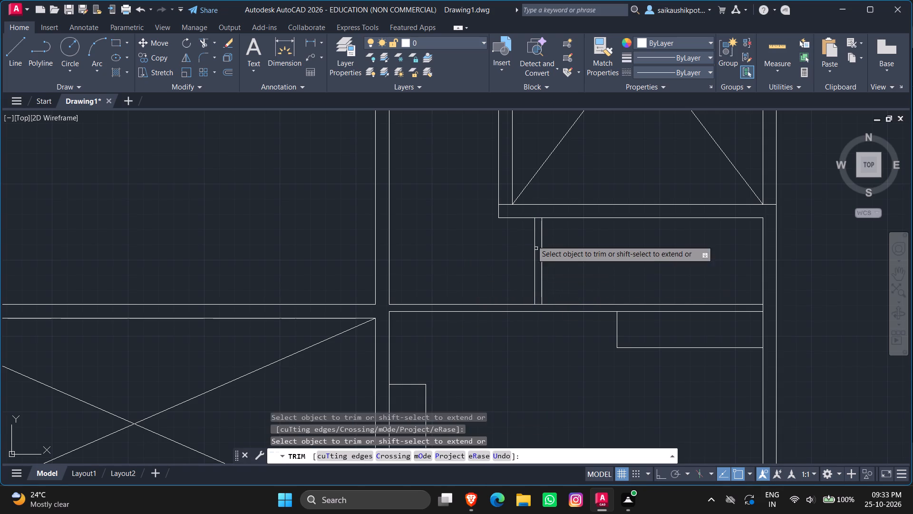
pyautogui.scroll(3, 540, 228)
pyautogui.click(528, 176)
pyautogui.click(524, 196)
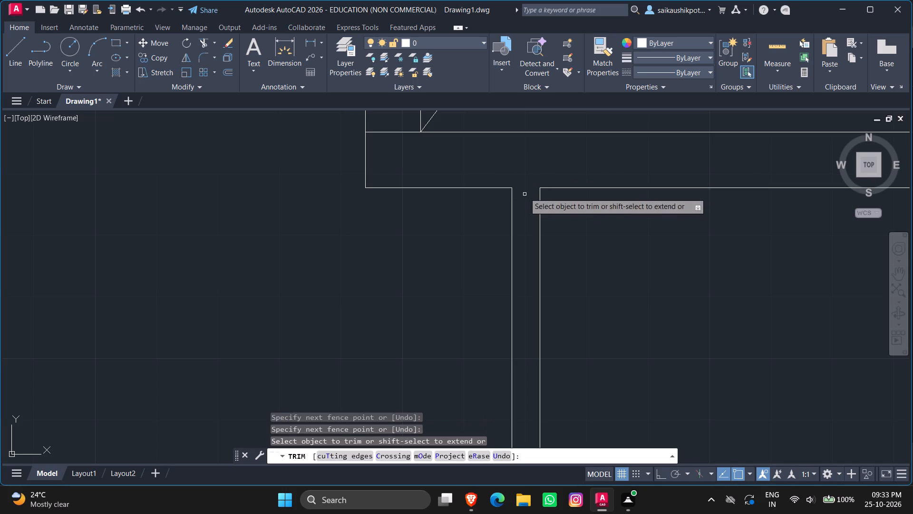
pyautogui.scroll(-3, 524, 189)
pyautogui.scroll(4, 523, 279)
pyautogui.click(522, 252)
pyautogui.click(522, 288)
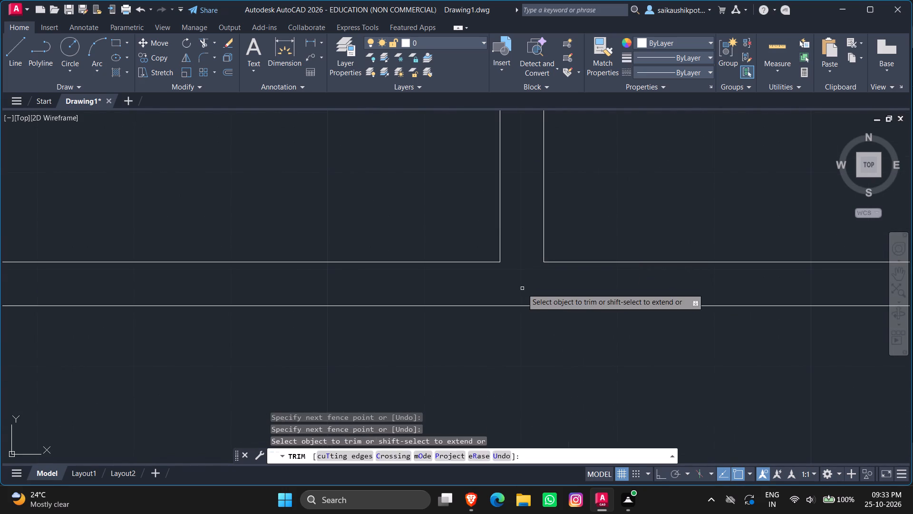
pyautogui.press('Escape')
pyautogui.press('Escape')
pyautogui.press('Escape')
pyautogui.scroll(-5, 516, 293)
pyautogui.press('Escape')
pyautogui.press('Escape')
pyautogui.press('Escape')
pyautogui.press('Escape')
pyautogui.press('Escape')
pyautogui.scroll(-3, 594, 328)
pyautogui.press('Escape')
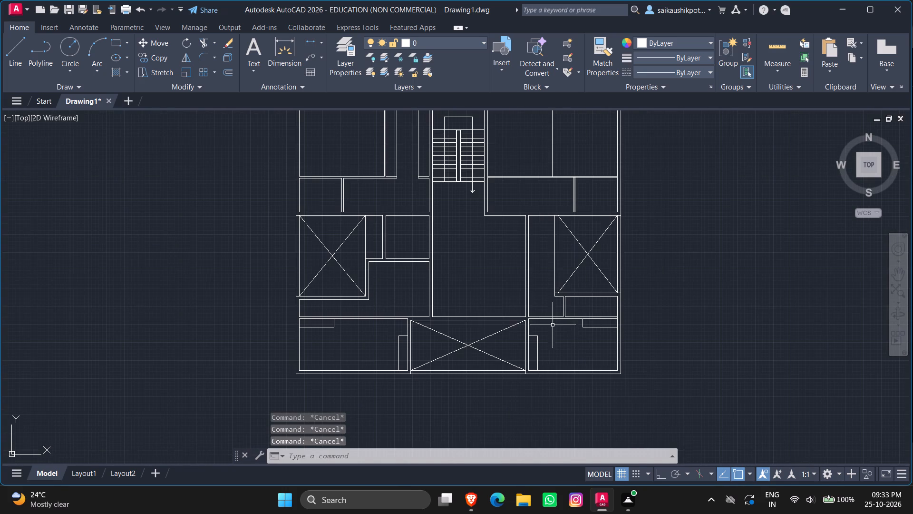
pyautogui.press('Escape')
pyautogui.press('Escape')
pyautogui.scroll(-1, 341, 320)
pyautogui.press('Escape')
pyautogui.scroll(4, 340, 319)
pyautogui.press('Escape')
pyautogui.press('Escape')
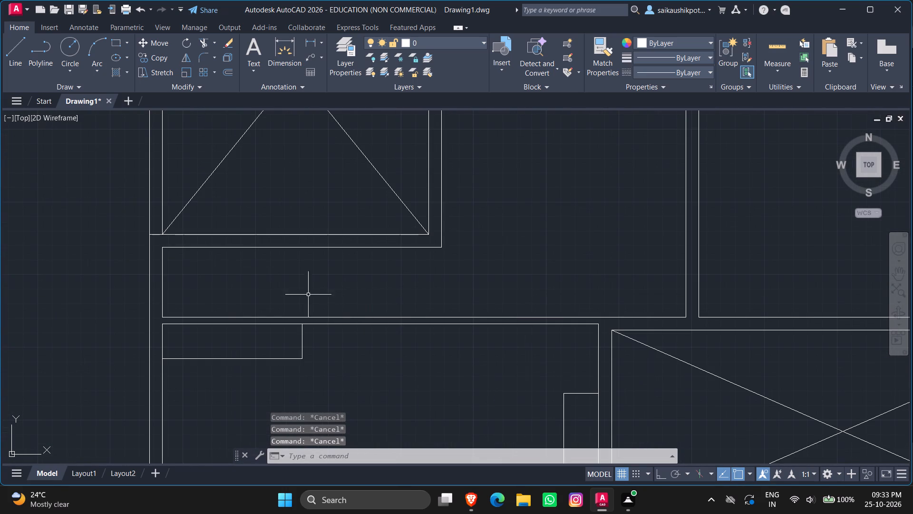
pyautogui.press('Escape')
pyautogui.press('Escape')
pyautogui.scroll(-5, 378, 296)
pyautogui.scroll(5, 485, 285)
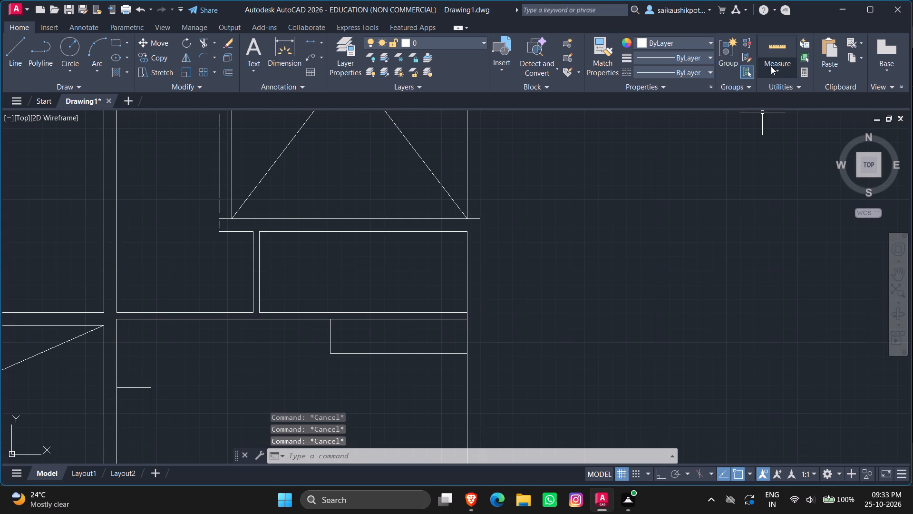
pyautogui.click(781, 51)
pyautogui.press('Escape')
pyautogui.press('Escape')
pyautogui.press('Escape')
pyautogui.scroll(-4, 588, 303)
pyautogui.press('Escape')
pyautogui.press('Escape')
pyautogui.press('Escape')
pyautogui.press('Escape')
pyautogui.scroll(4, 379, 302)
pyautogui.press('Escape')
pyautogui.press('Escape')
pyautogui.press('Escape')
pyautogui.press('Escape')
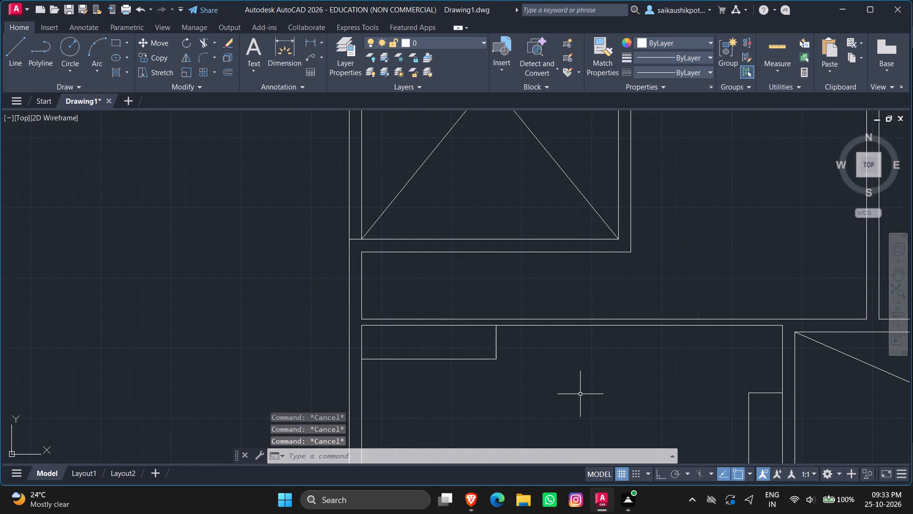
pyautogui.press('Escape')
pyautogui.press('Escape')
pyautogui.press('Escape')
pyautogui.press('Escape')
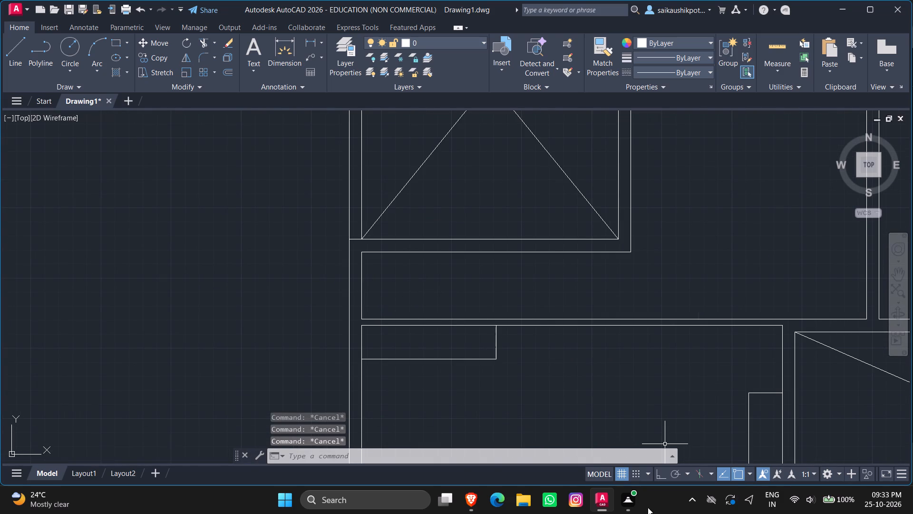
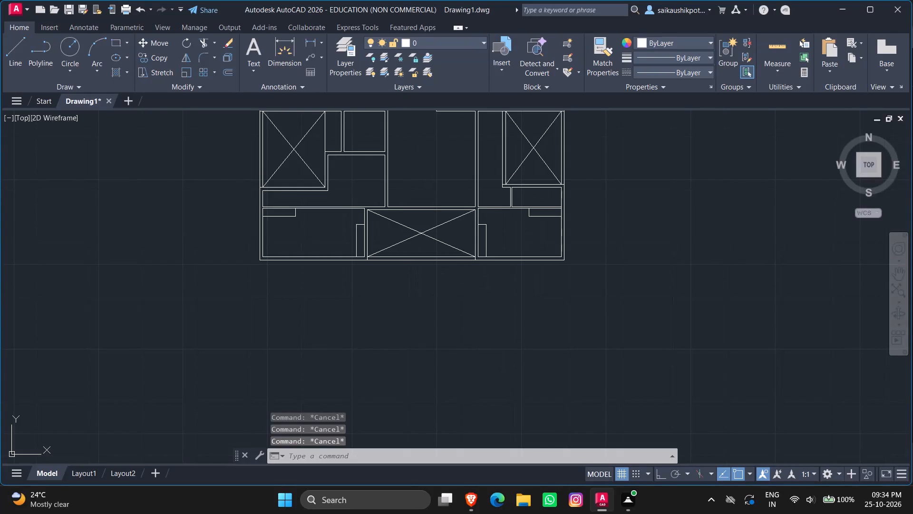
# Offset the vertical centre line dividing the upper-right room 2.25" to both sides, and end Offset.
pyautogui.press('Escape')
pyautogui.scroll(-1, 501, 396)
pyautogui.scroll(-2, 484, 292)
pyautogui.scroll(2, 492, 269)
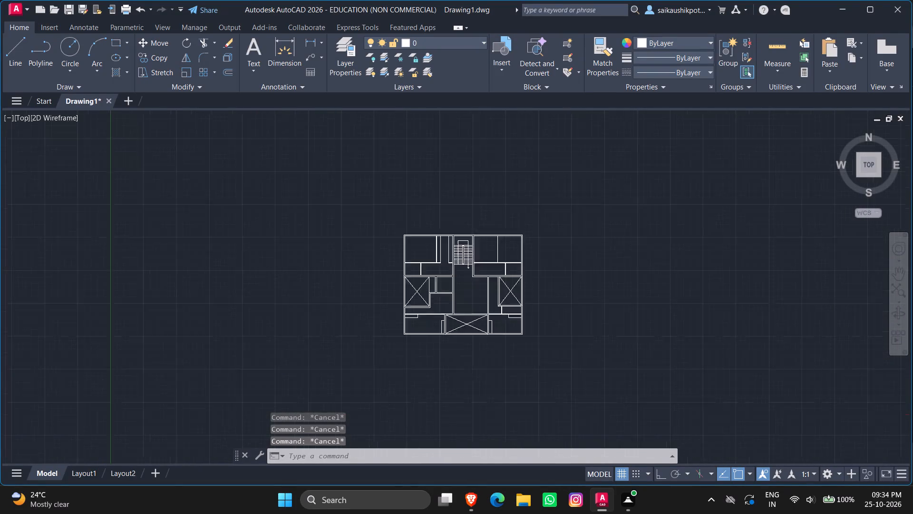
pyautogui.scroll(2, 506, 377)
pyautogui.scroll(-1, 527, 361)
pyautogui.scroll(-1, 471, 329)
pyautogui.scroll(1, 493, 227)
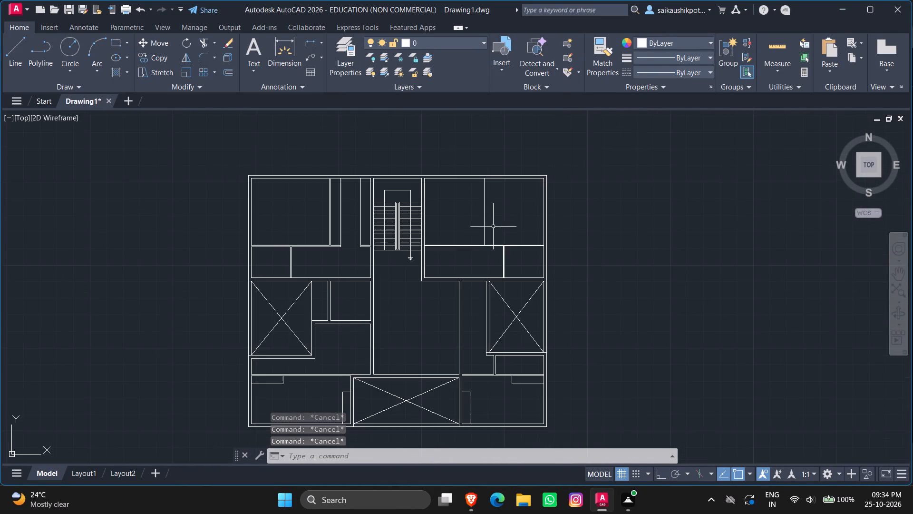
pyautogui.scroll(3, 482, 258)
pyautogui.scroll(-2, 465, 308)
pyautogui.scroll(3, 466, 209)
pyautogui.scroll(-1, 464, 213)
pyautogui.press('Escape')
pyautogui.press('Escape')
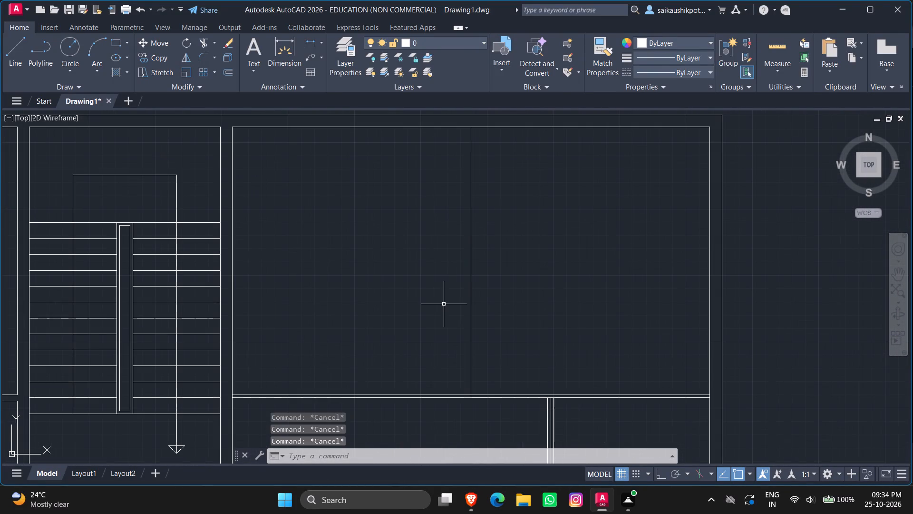
pyautogui.press('Escape')
pyautogui.press('Escape')
pyautogui.press('Escape')
pyautogui.press('o')
pyautogui.press('Return')
pyautogui.write('2.25"')
pyautogui.press('Return')
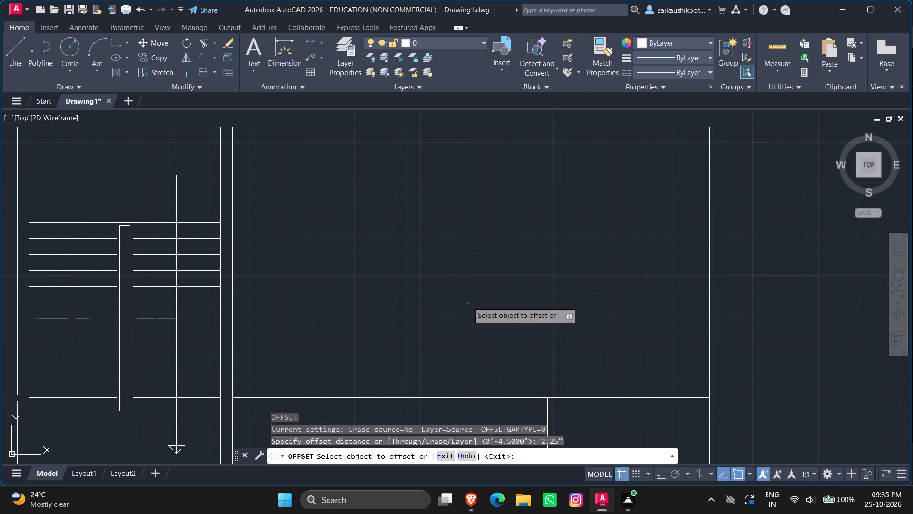
pyautogui.click(471, 304)
pyautogui.click(538, 316)
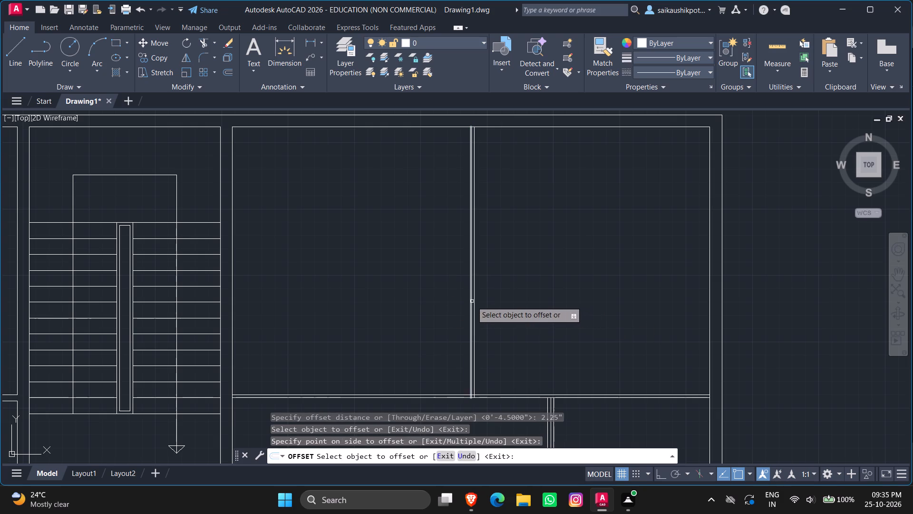
pyautogui.click(472, 301)
pyautogui.click(423, 301)
pyautogui.press('Escape')
pyautogui.press('Escape')
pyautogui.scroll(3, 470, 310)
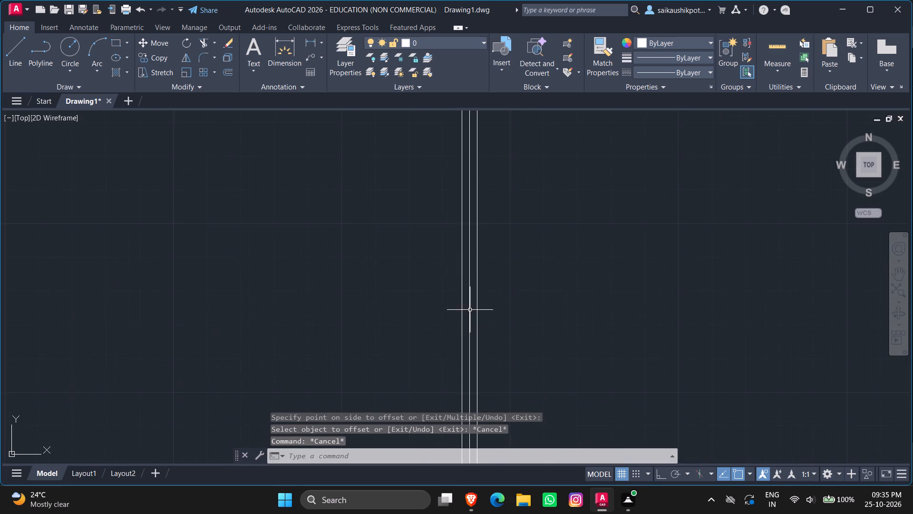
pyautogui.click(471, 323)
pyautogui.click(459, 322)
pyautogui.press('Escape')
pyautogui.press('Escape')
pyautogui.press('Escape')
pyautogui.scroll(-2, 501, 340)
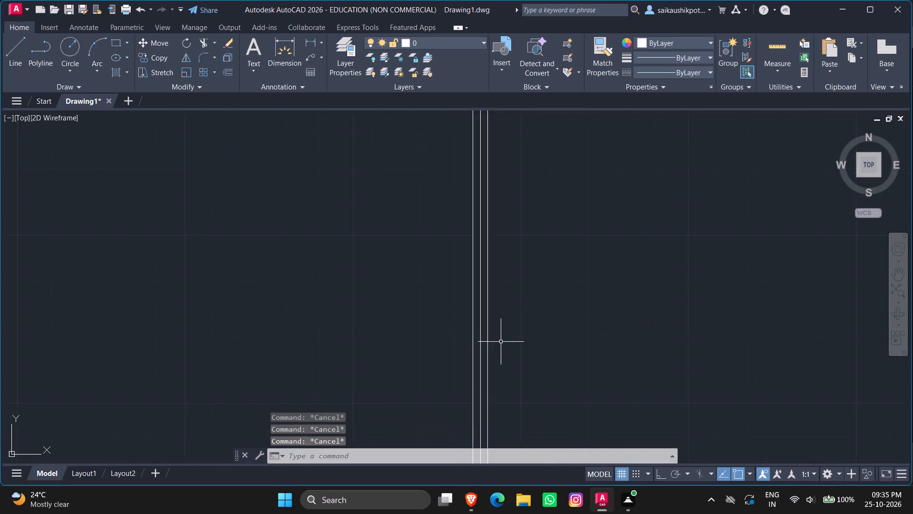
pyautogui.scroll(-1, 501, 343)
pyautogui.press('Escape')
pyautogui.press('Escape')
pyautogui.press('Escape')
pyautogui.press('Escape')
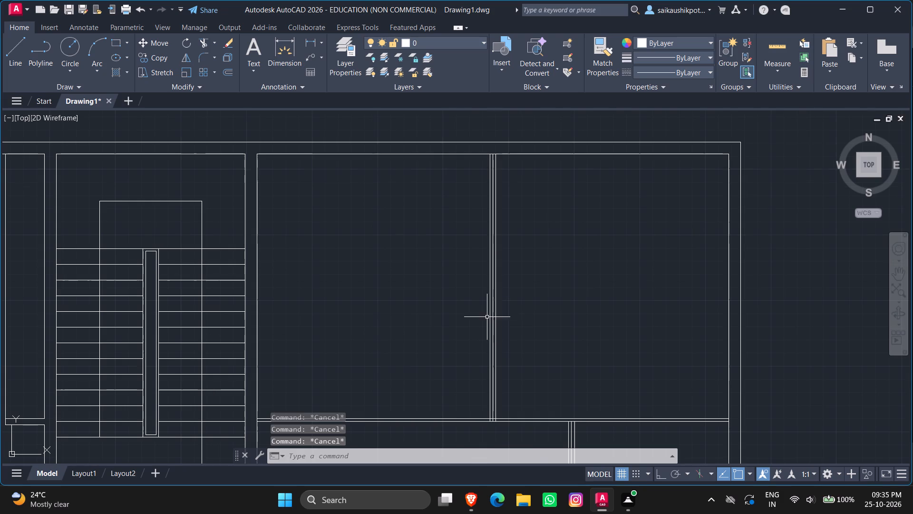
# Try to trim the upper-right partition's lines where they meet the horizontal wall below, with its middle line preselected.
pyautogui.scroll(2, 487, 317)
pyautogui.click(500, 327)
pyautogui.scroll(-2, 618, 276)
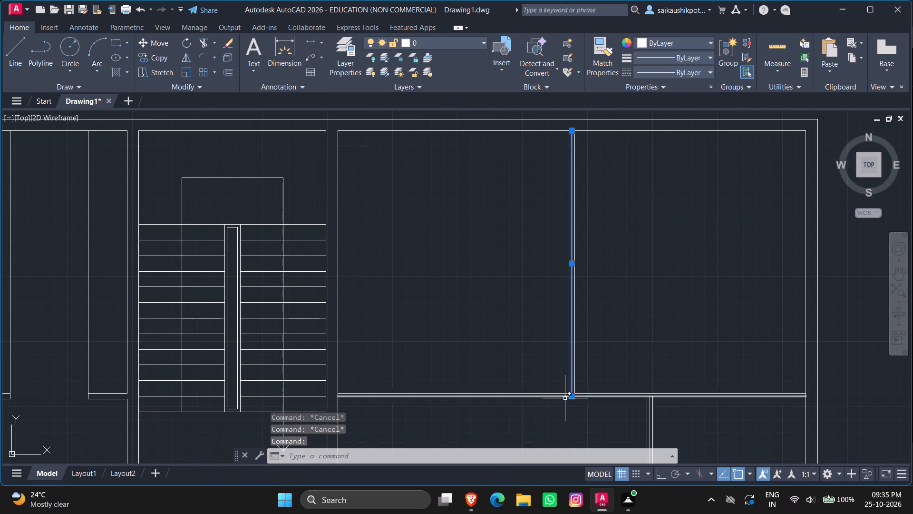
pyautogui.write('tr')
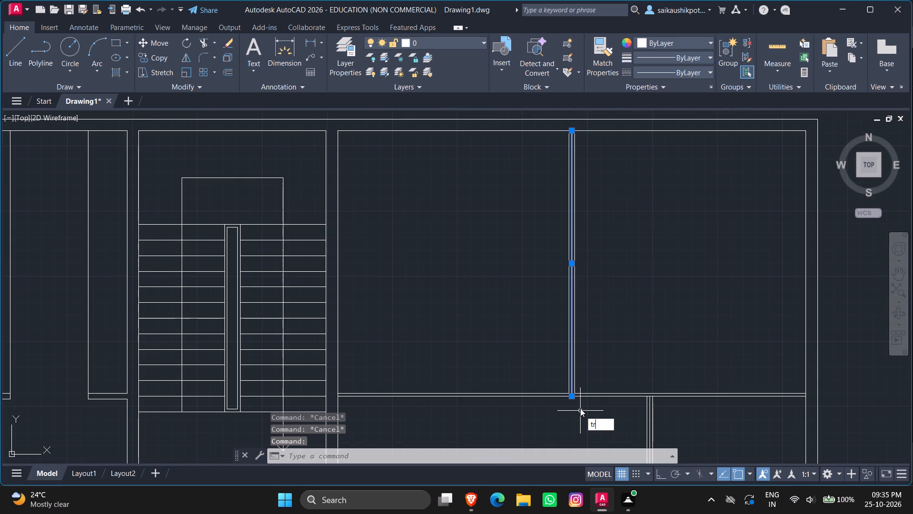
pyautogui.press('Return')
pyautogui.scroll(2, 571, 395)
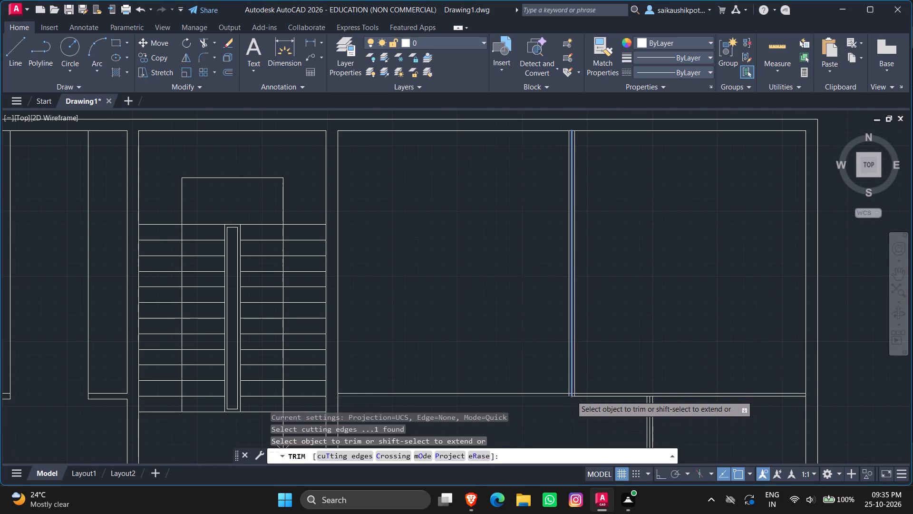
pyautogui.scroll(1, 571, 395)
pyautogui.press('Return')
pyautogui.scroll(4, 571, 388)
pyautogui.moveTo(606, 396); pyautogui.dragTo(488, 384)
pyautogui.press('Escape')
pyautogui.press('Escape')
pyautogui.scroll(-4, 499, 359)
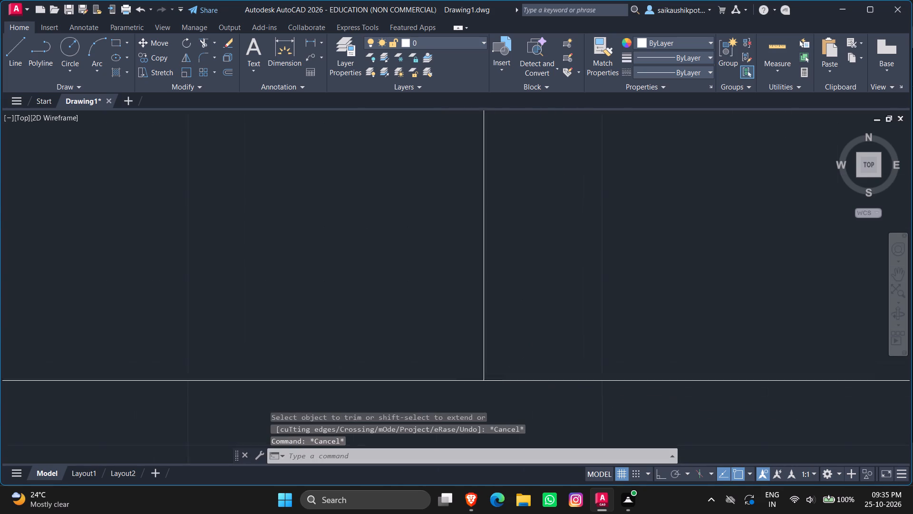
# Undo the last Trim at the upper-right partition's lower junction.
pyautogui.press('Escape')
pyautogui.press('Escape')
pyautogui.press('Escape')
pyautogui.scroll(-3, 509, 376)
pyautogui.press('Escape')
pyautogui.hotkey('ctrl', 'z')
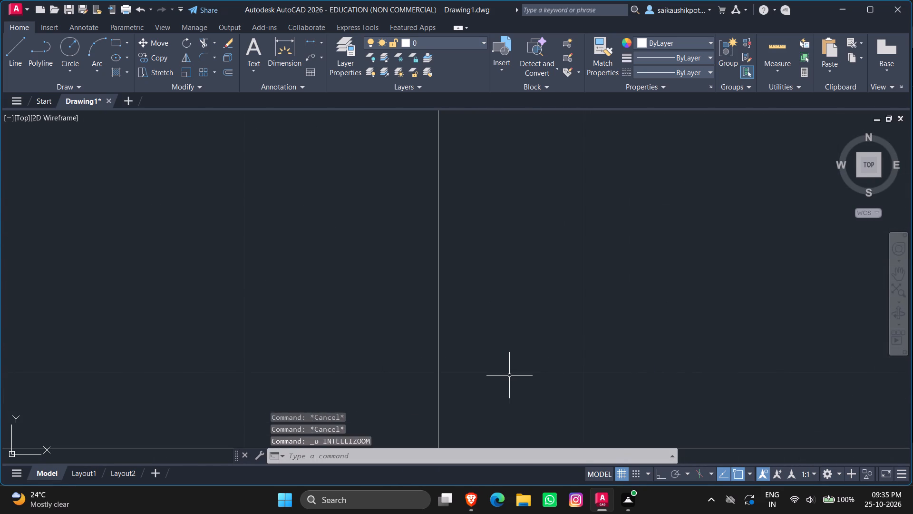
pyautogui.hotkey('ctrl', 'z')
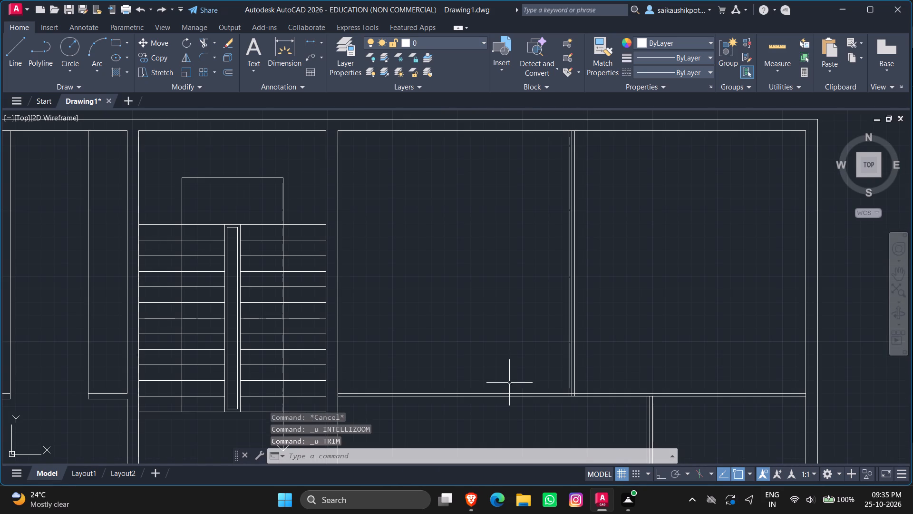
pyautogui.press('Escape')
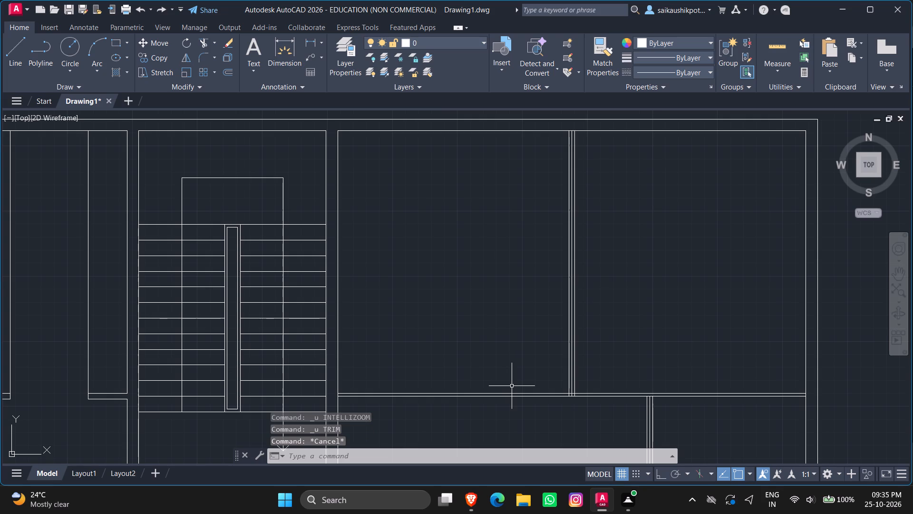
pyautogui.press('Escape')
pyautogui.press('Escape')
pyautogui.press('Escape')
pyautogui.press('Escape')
# Offset the upper line of the horizontal wall below the upper-right rooms 2.25" upward, and end Offset.
pyautogui.press('o')
pyautogui.press('Return')
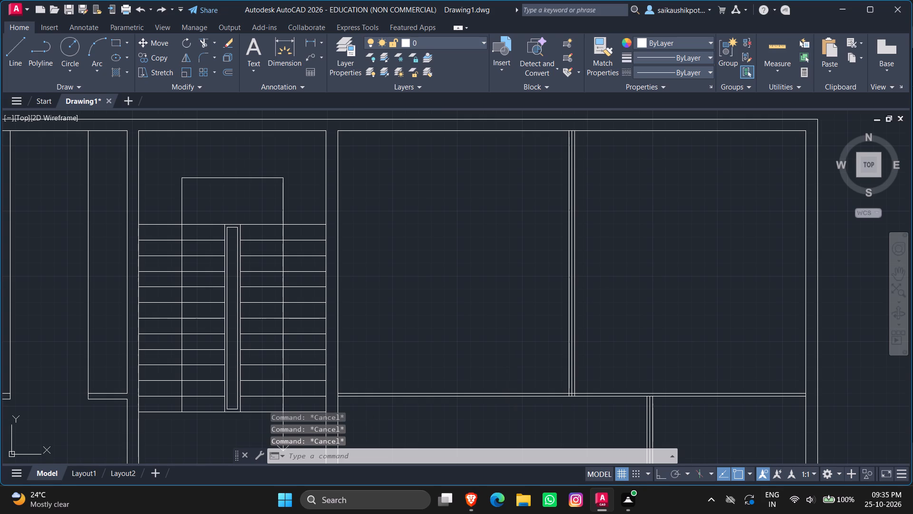
pyautogui.write('2.25"')
pyautogui.press('Return')
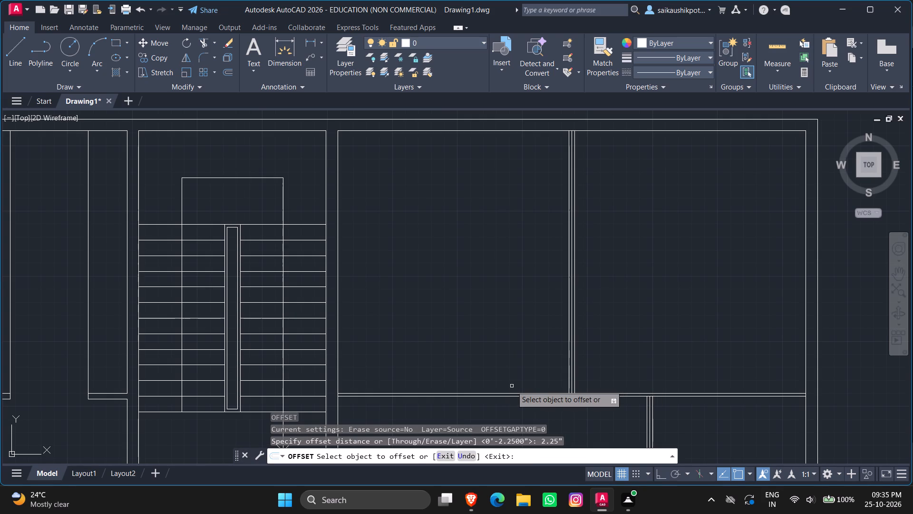
pyautogui.scroll(-2, 451, 204)
pyautogui.scroll(5, 492, 287)
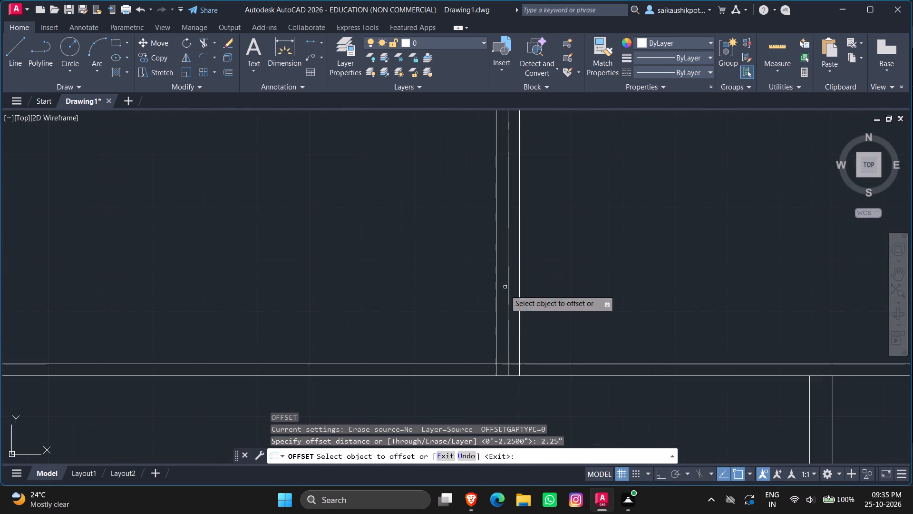
pyautogui.click(532, 364)
pyautogui.click(538, 325)
pyautogui.scroll(-4, 528, 299)
pyautogui.press('Escape')
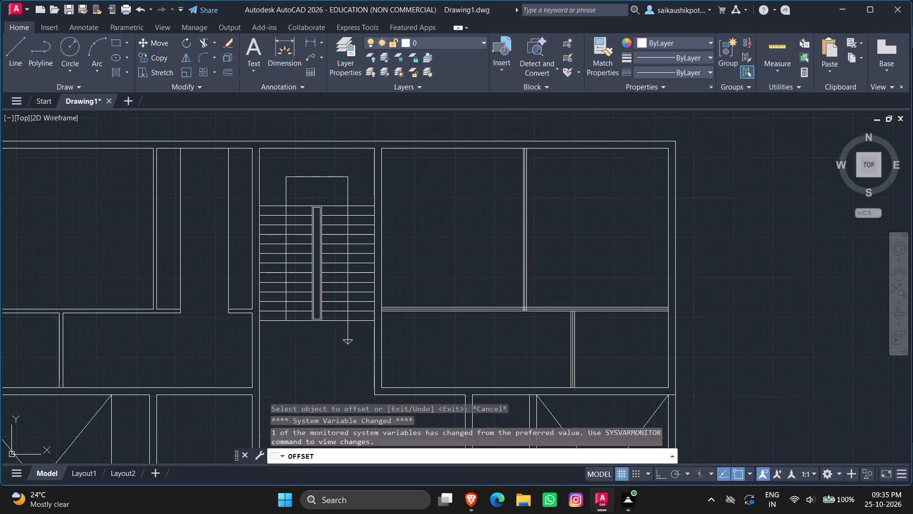
pyautogui.press('Escape')
pyautogui.press('Escape')
pyautogui.scroll(2, 469, 317)
pyautogui.press('Escape')
pyautogui.press('Escape')
pyautogui.press('Escape')
# Trim away the middle lines and junction segments where the upper-right and lower partitions meet the horizontal wall.
pyautogui.write('tr')
pyautogui.press('Return')
pyautogui.press('Return')
pyautogui.scroll(5, 629, 294)
pyautogui.moveTo(467, 367); pyautogui.dragTo(401, 340)
pyautogui.moveTo(390, 305); pyautogui.dragTo(399, 326)
pyautogui.scroll(-6, 395, 326)
pyautogui.scroll(5, 476, 345)
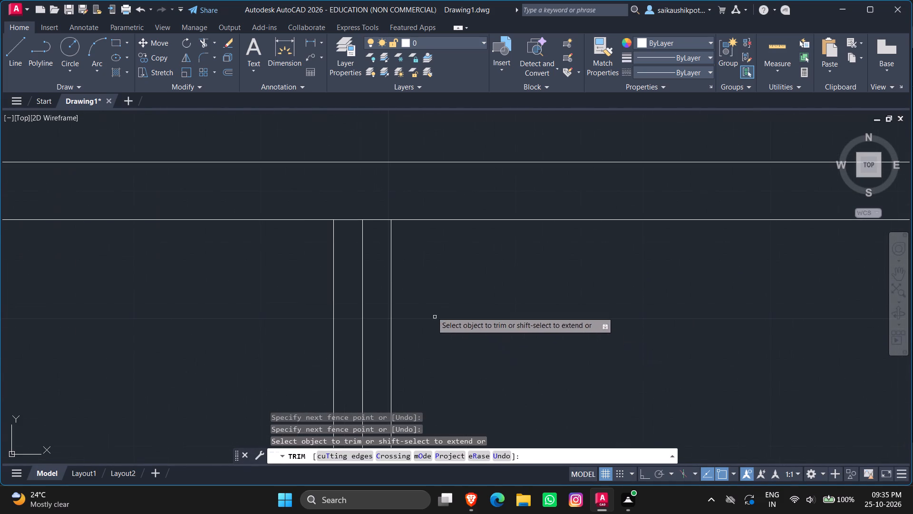
pyautogui.scroll(3, 366, 249)
pyautogui.scroll(-2, 366, 226)
pyautogui.scroll(-3, 360, 147)
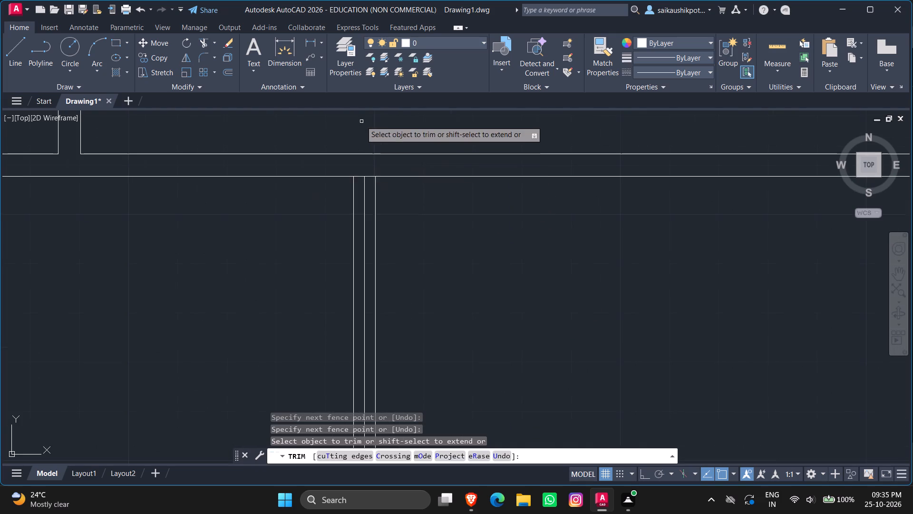
pyautogui.scroll(2, 361, 121)
pyautogui.moveTo(375, 248); pyautogui.dragTo(353, 252)
pyautogui.scroll(-2, 354, 279)
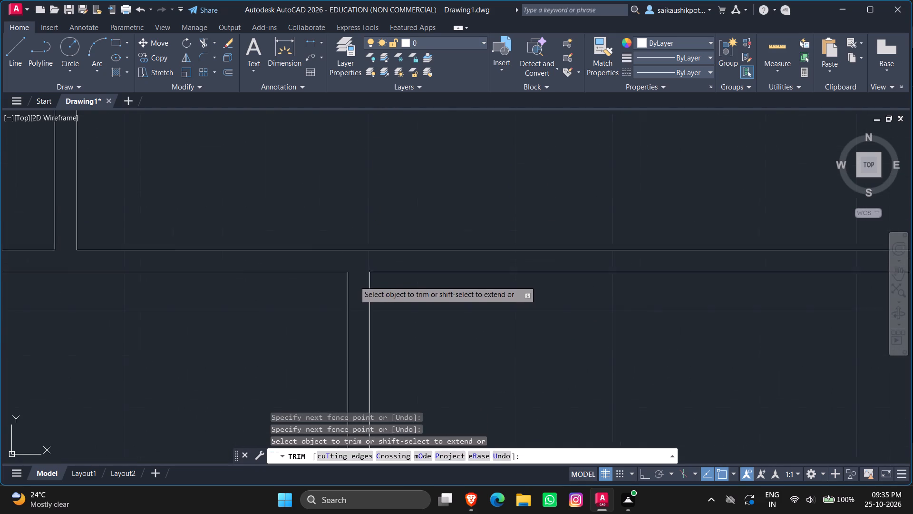
# Trim the side walls' inner faces between the horizontal wall's two faces at its right and left ends.
pyautogui.scroll(-3, 353, 283)
pyautogui.scroll(5, 497, 275)
pyautogui.moveTo(490, 282); pyautogui.dragTo(518, 286)
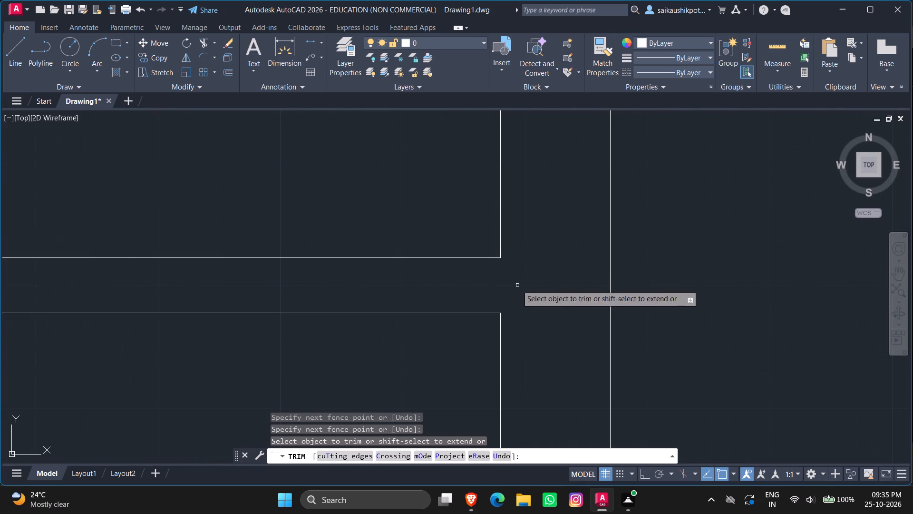
pyautogui.scroll(-6, 513, 305)
pyautogui.scroll(6, 263, 300)
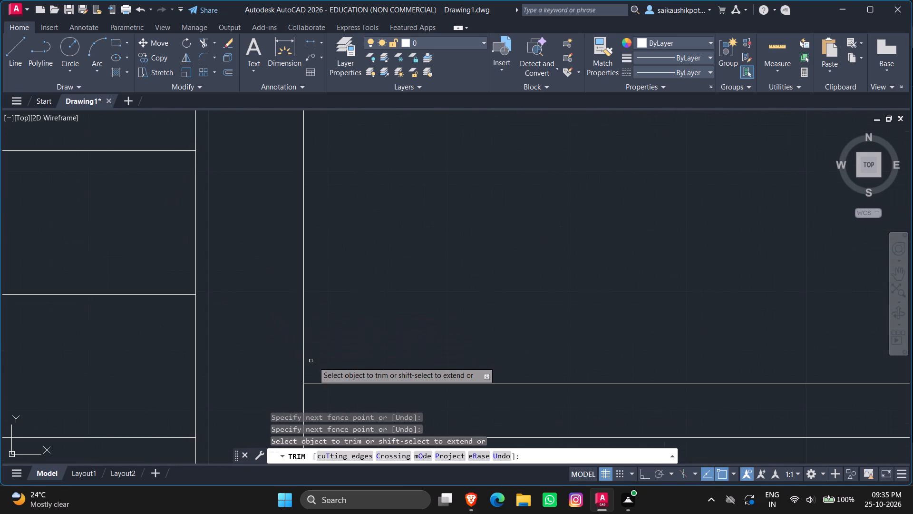
pyautogui.scroll(-3, 336, 332)
pyautogui.scroll(3, 325, 358)
pyautogui.moveTo(333, 329); pyautogui.dragTo(321, 326)
pyautogui.scroll(-3, 316, 344)
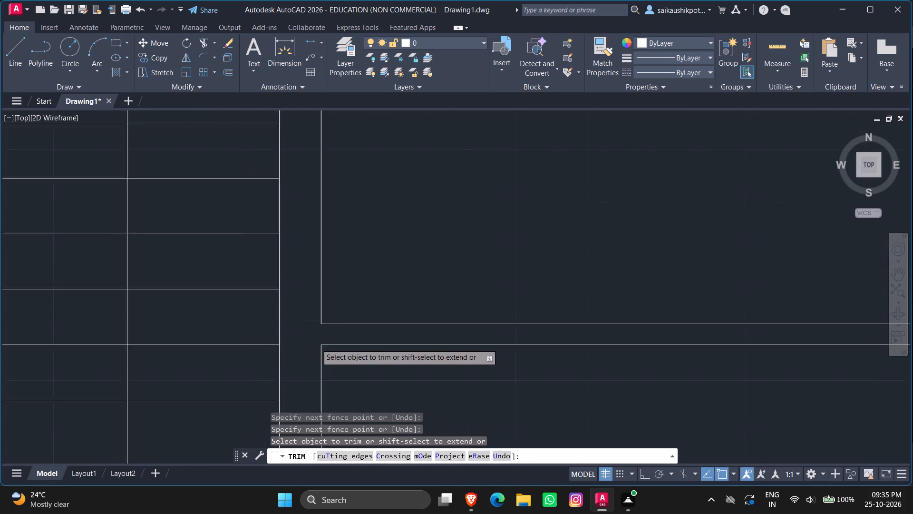
# Trim the top wall's inner line between the upper-right partition's two faces, and end Trim.
pyautogui.scroll(-2, 316, 344)
pyautogui.scroll(-3, 473, 382)
pyautogui.scroll(5, 495, 319)
pyautogui.scroll(5, 436, 305)
pyautogui.moveTo(396, 323); pyautogui.dragTo(394, 260)
pyautogui.scroll(-5, 342, 246)
pyautogui.scroll(1, 345, 241)
pyautogui.scroll(-3, 377, 251)
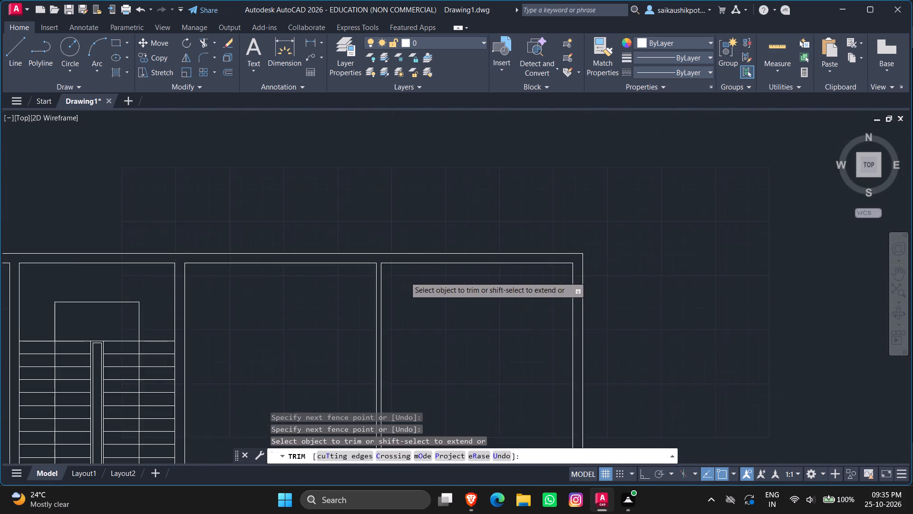
pyautogui.scroll(-2, 405, 277)
pyautogui.press('Escape')
pyautogui.press('Escape')
pyautogui.press('Escape')
pyautogui.scroll(3, 419, 394)
pyautogui.scroll(-4, 421, 386)
pyautogui.press('Escape')
pyautogui.scroll(2, 426, 384)
pyautogui.press('Escape')
pyautogui.press('Escape')
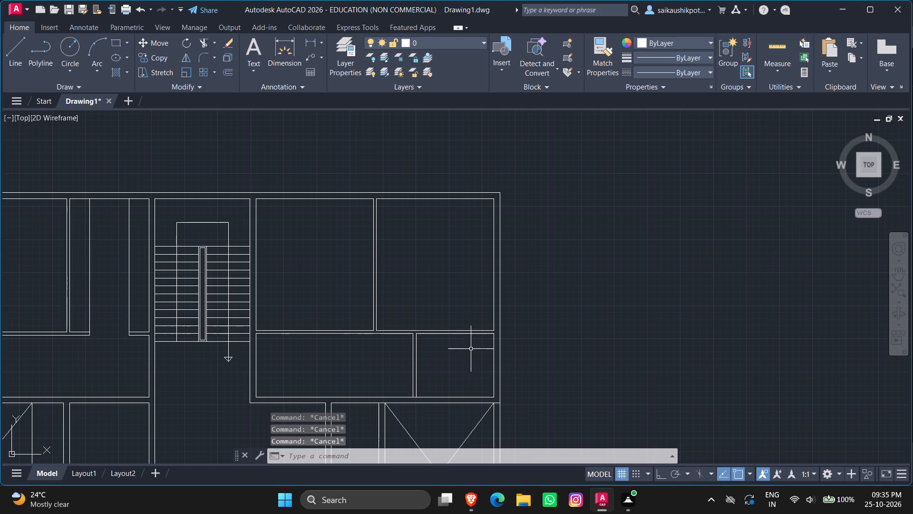
# Trim the wall line between the lower partition's faces at its bottom junction above the right crossed room, and end Trim.
pyautogui.scroll(-3, 456, 315)
pyautogui.scroll(4, 449, 348)
pyautogui.press('Escape')
pyautogui.press('Escape')
pyautogui.press('Escape')
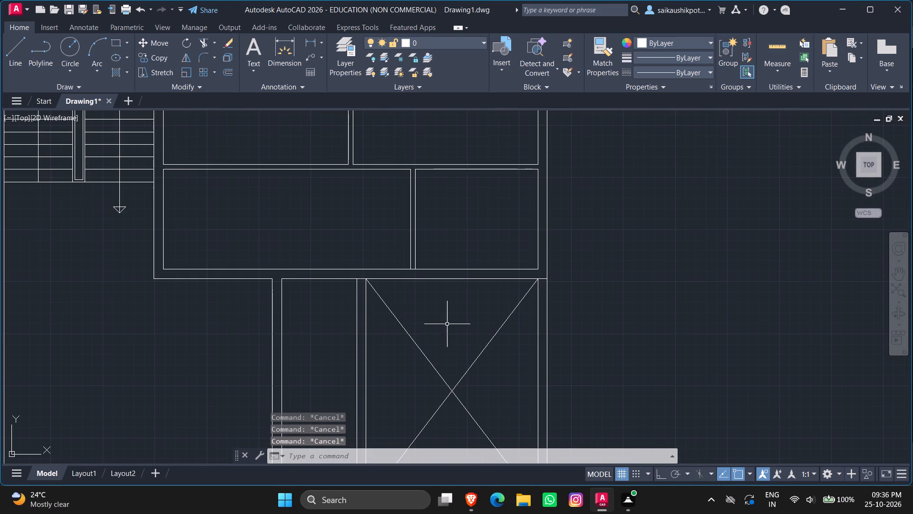
pyautogui.press('Escape')
pyautogui.press('Escape')
pyautogui.press('Escape')
pyautogui.write('tr')
pyautogui.press('Return')
pyautogui.press('Return')
pyautogui.scroll(3, 406, 277)
pyautogui.moveTo(419, 245); pyautogui.dragTo(420, 261)
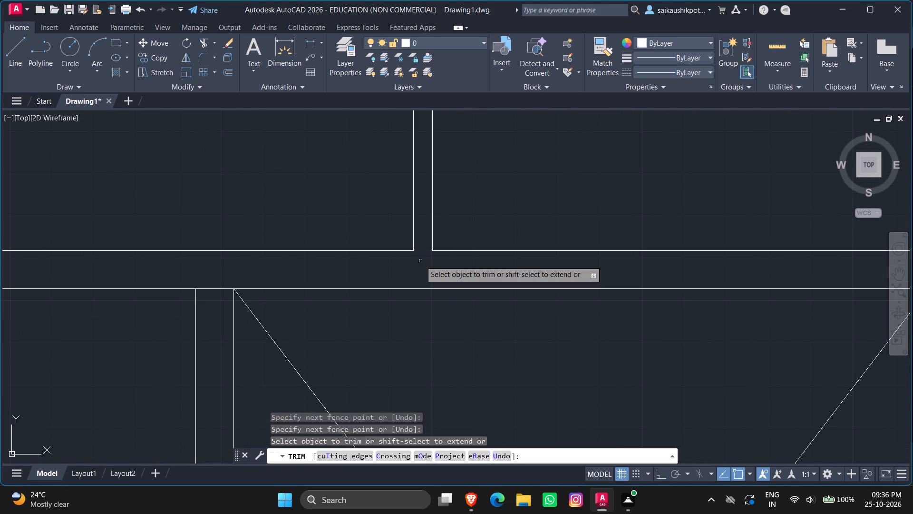
pyautogui.press('Escape')
pyautogui.press('Escape')
pyautogui.scroll(-3, 416, 276)
pyautogui.press('Escape')
pyautogui.press('Escape')
pyautogui.press('Escape')
pyautogui.press('Escape')
# Draw a short horizontal line across the wall between the large central room and the right passage, from its right face's midpoint.
pyautogui.scroll(-4, 417, 283)
pyautogui.scroll(3, 403, 326)
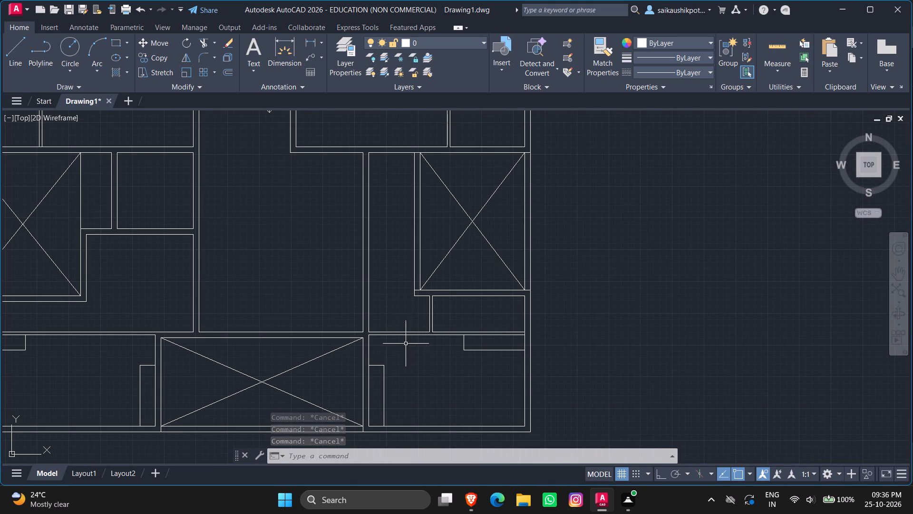
pyautogui.press('Escape')
pyautogui.press('Escape')
pyautogui.press('Escape')
pyautogui.press('l')
pyautogui.press('Return')
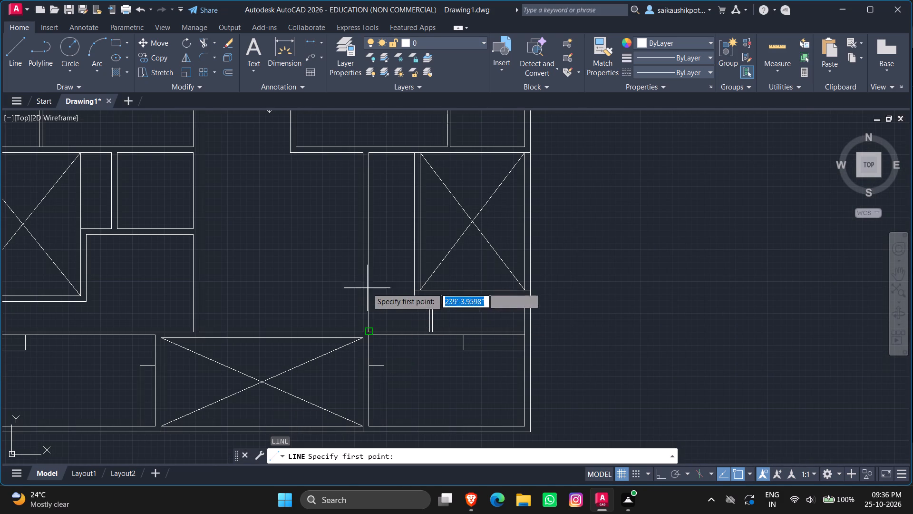
pyautogui.click(371, 243)
pyautogui.click(361, 243)
pyautogui.press('Escape')
pyautogui.press('Escape')
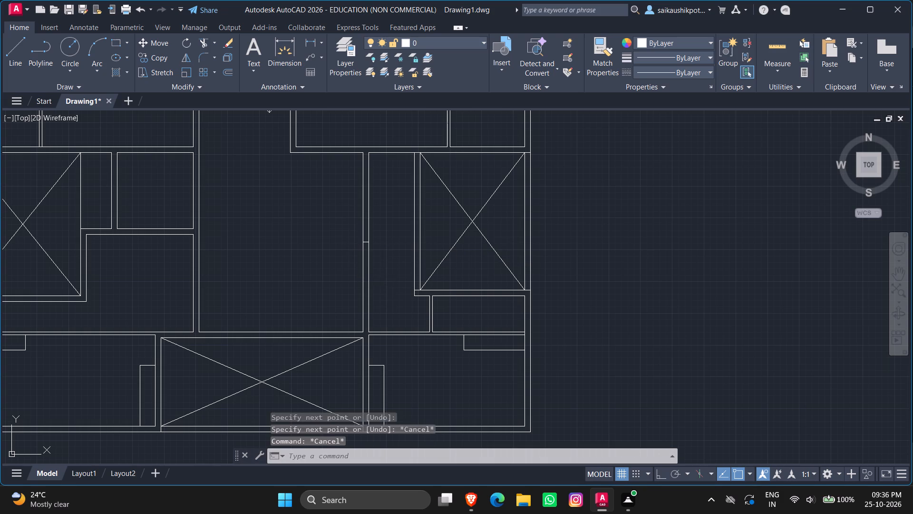
pyautogui.press('Escape')
pyautogui.press('Escape')
pyautogui.press('Escape')
pyautogui.press('Escape')
pyautogui.press('Escape')
pyautogui.press('Escape')
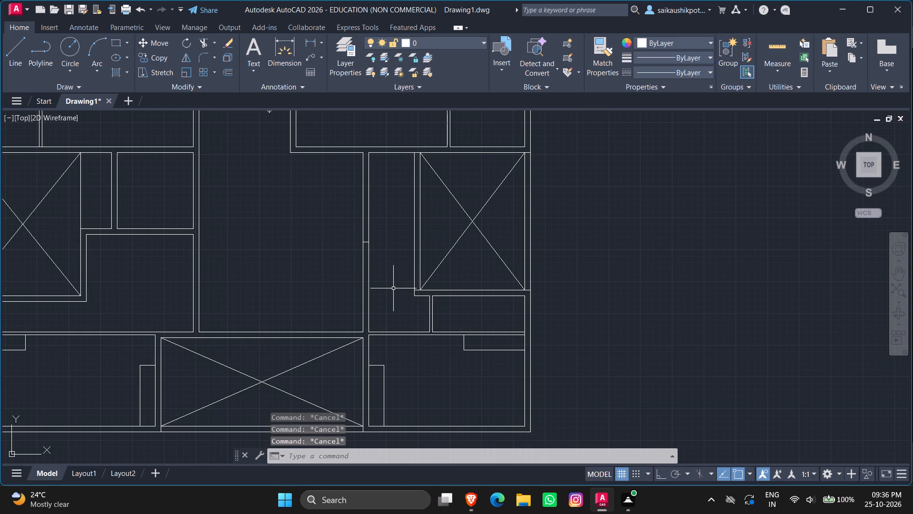
# Offset the short midpoint line in the wall beside the right passage by 5' both upward and downward.
pyautogui.press('o')
pyautogui.press('Return')
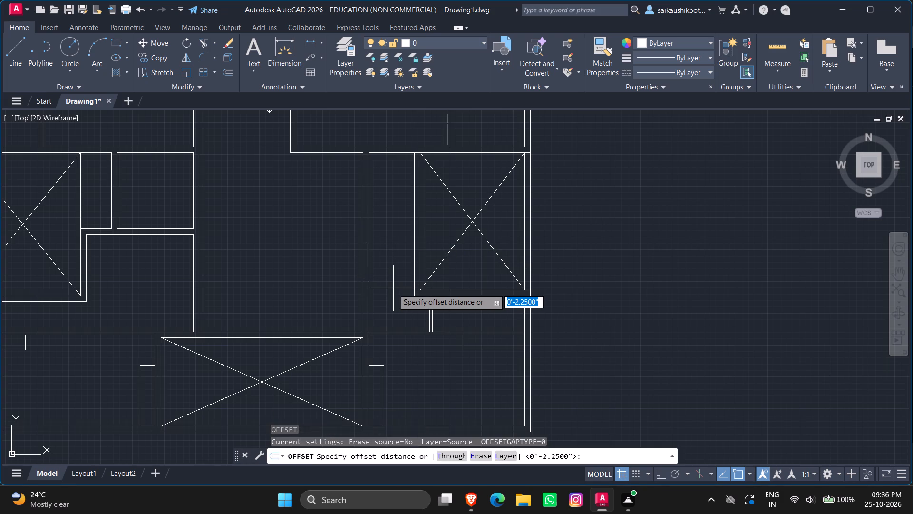
pyautogui.write("5'")
pyautogui.press('Return')
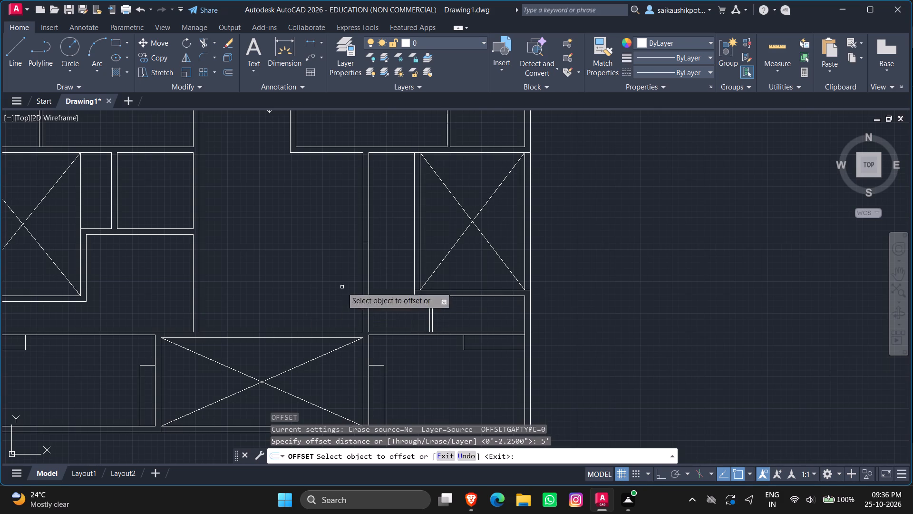
pyautogui.scroll(2, 376, 217)
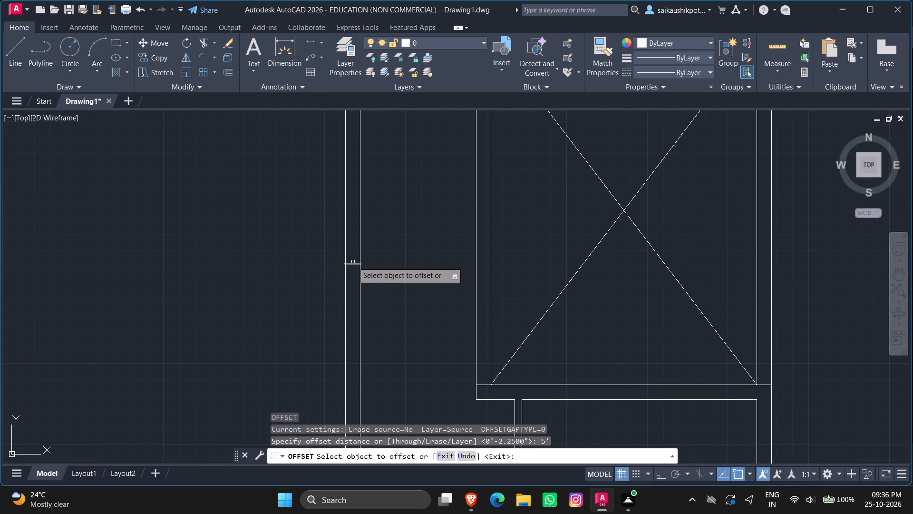
pyautogui.click(353, 262)
pyautogui.click(355, 263)
pyautogui.scroll(-2, 374, 285)
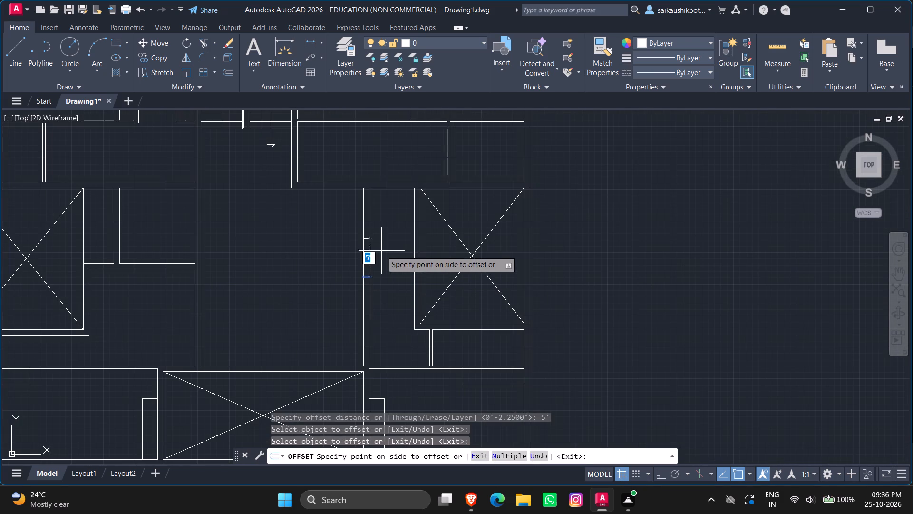
pyautogui.click(381, 247)
pyautogui.scroll(3, 369, 287)
pyautogui.click(354, 247)
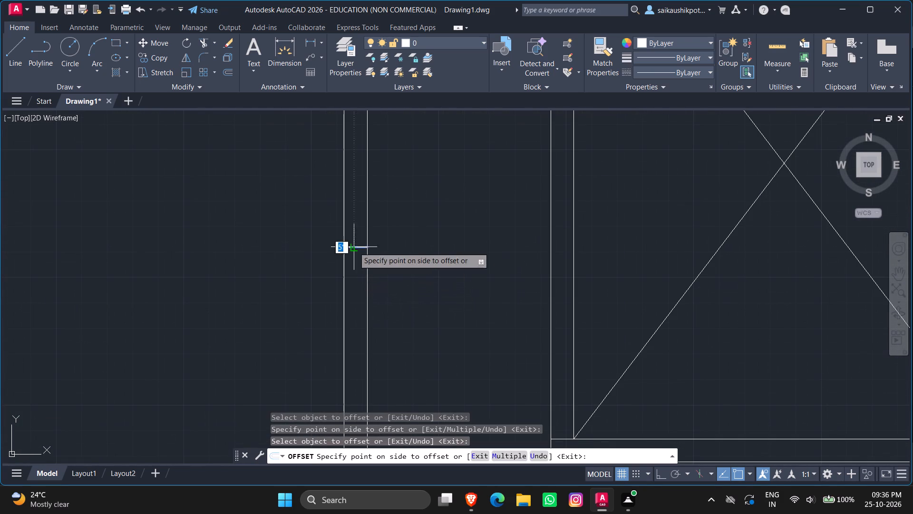
pyautogui.scroll(-2, 387, 300)
pyautogui.click(398, 314)
pyautogui.press('Escape')
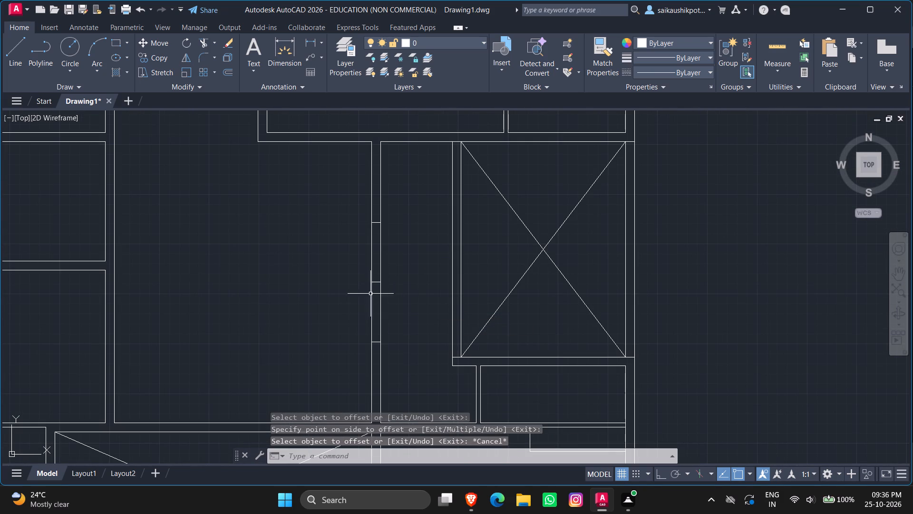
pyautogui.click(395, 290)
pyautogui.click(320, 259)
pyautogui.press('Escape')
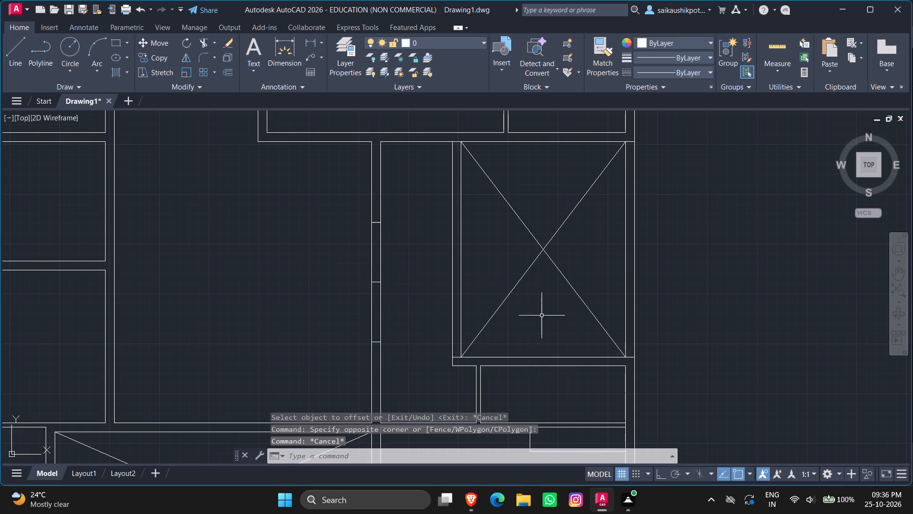
# Delete the middle short line across the passage wall, between the two 5' offset lines.
pyautogui.moveTo(328, 254); pyautogui.dragTo(341, 259)
pyautogui.click(405, 303)
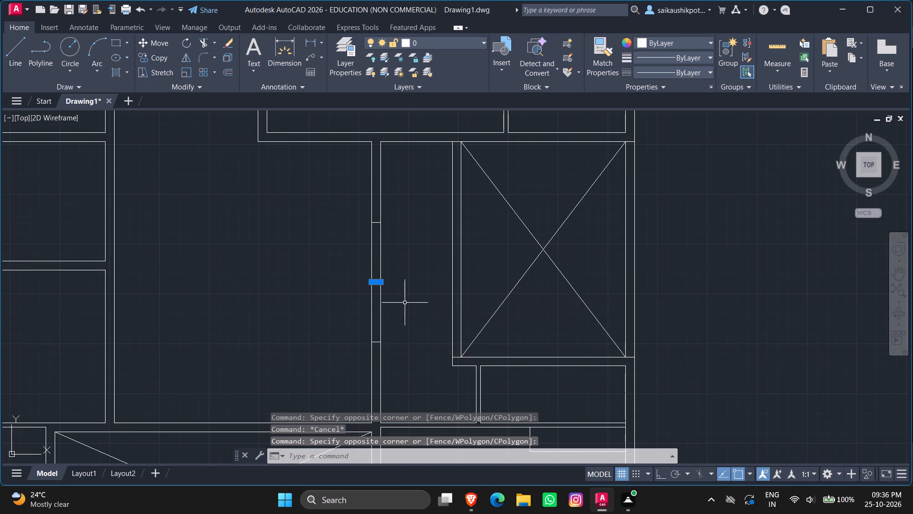
pyautogui.press('Delete')
pyautogui.press('Escape')
pyautogui.press('Escape')
pyautogui.press('Escape')
pyautogui.press('Escape')
pyautogui.press('Escape')
pyautogui.press('Escape')
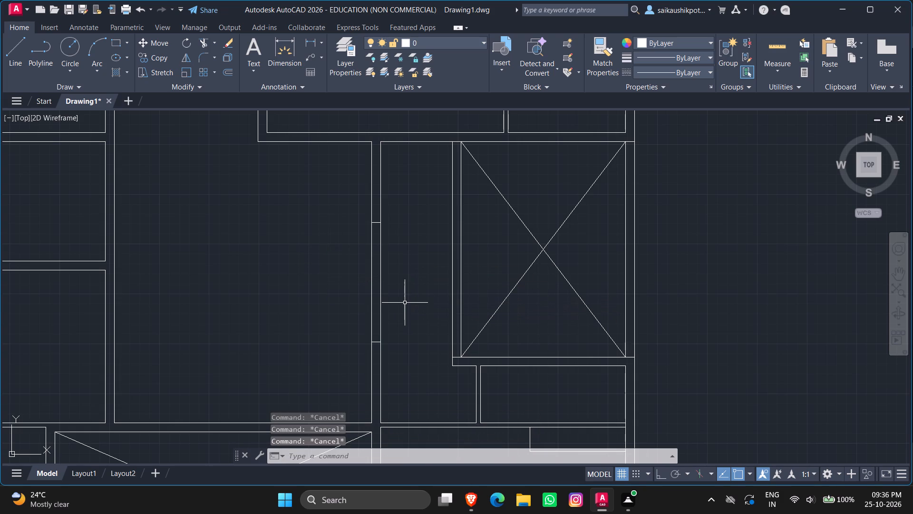
# Trim the passage-side face of the wall between the two short cross lines to form a recess.
pyautogui.write('tr')
pyautogui.press('Return')
pyautogui.press('Return')
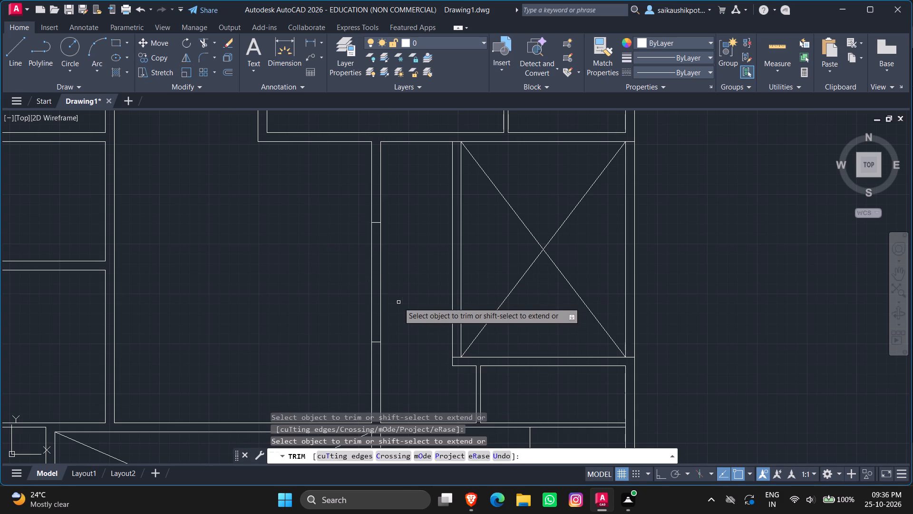
pyautogui.click(407, 284)
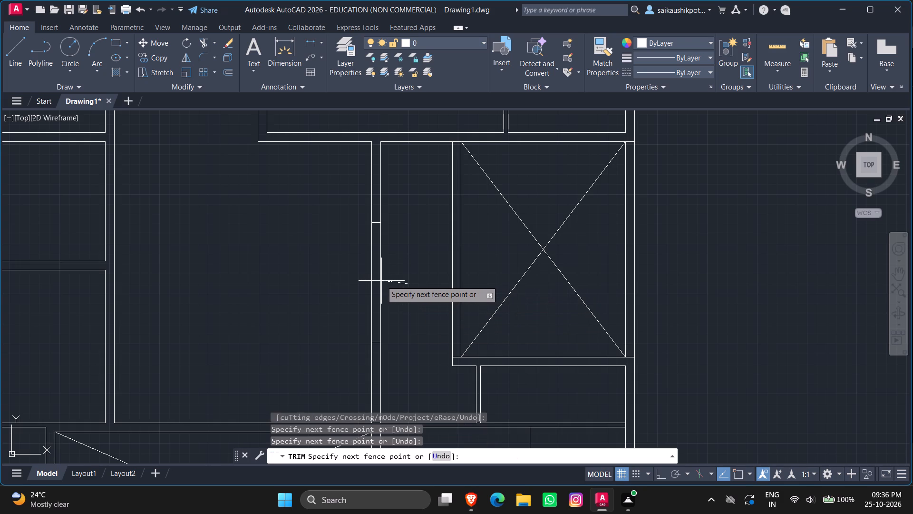
pyautogui.click(378, 279)
pyautogui.press('Escape')
pyautogui.press('Escape')
pyautogui.press('Escape')
pyautogui.press('Escape')
pyautogui.press('Escape')
pyautogui.press('Escape')
pyautogui.press('Escape')
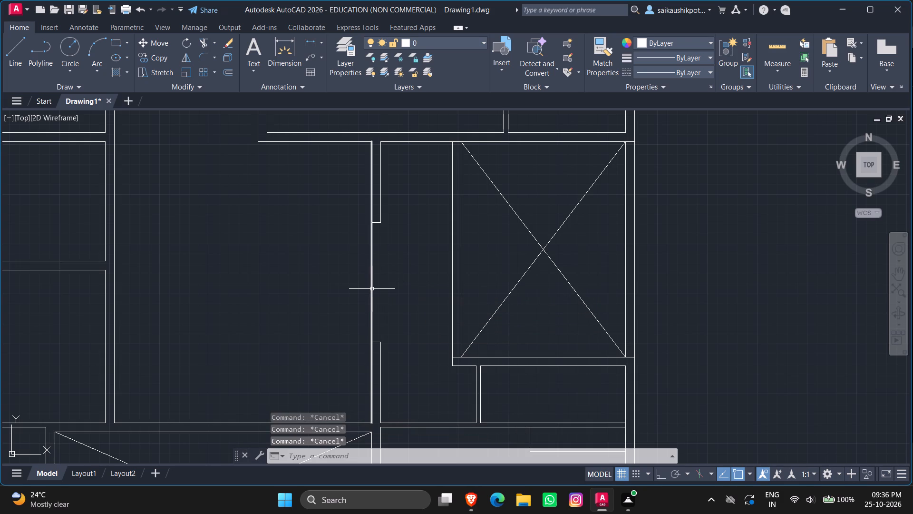
# Offset the central room's right wall face by 3" toward the passage.
pyautogui.press('o')
pyautogui.press('Return')
pyautogui.write('3"')
pyautogui.press('Return')
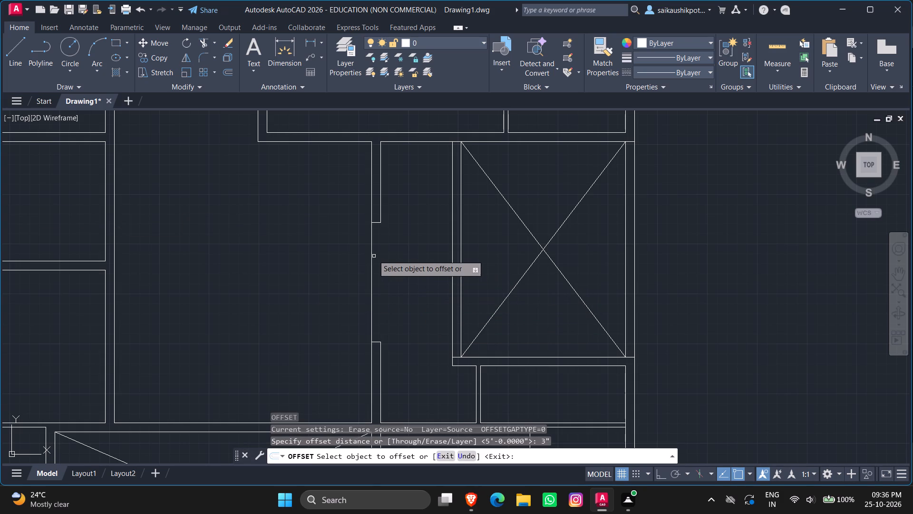
pyautogui.click(372, 253)
pyautogui.click(400, 264)
pyautogui.press('Escape')
pyautogui.press('Escape')
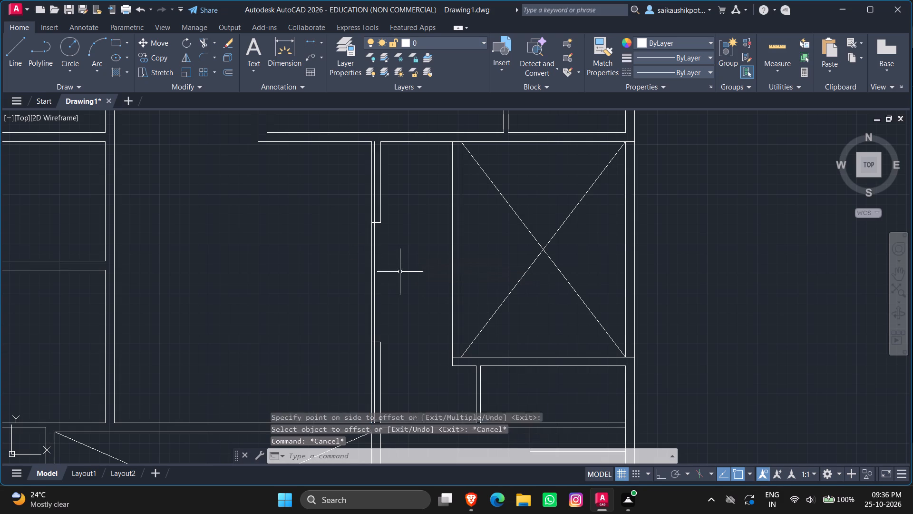
pyautogui.press('Escape')
pyautogui.press('Escape')
# Trim the 3" offset line above the upper and below the lower cross line, leaving it only within the recess.
pyautogui.write('tr')
pyautogui.press('Return')
pyautogui.press('Return')
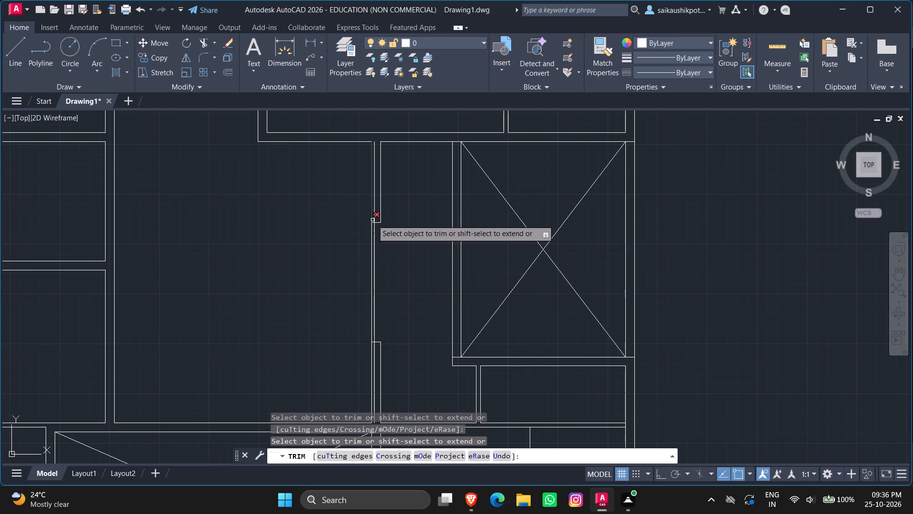
pyautogui.scroll(1, 373, 217)
pyautogui.click(373, 217)
pyautogui.scroll(-3, 388, 279)
pyautogui.scroll(2, 389, 349)
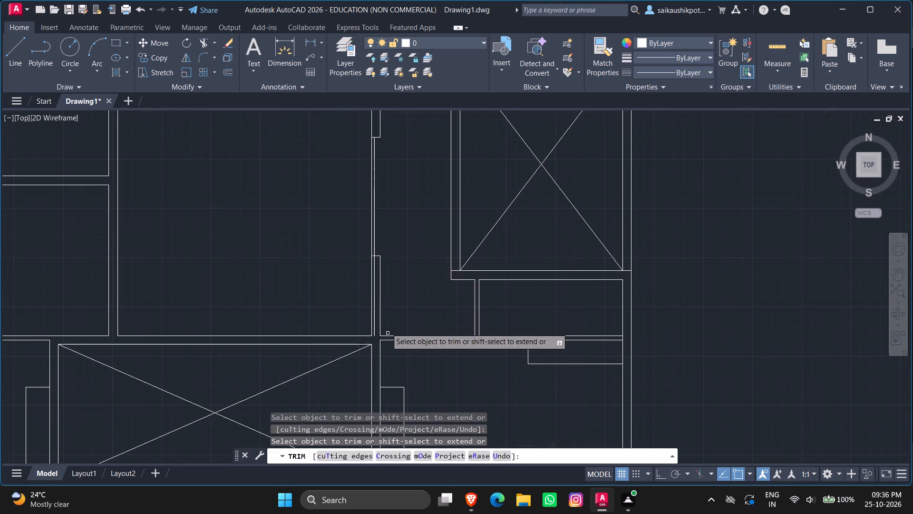
pyautogui.scroll(3, 375, 256)
pyautogui.click(364, 265)
pyautogui.press('Escape')
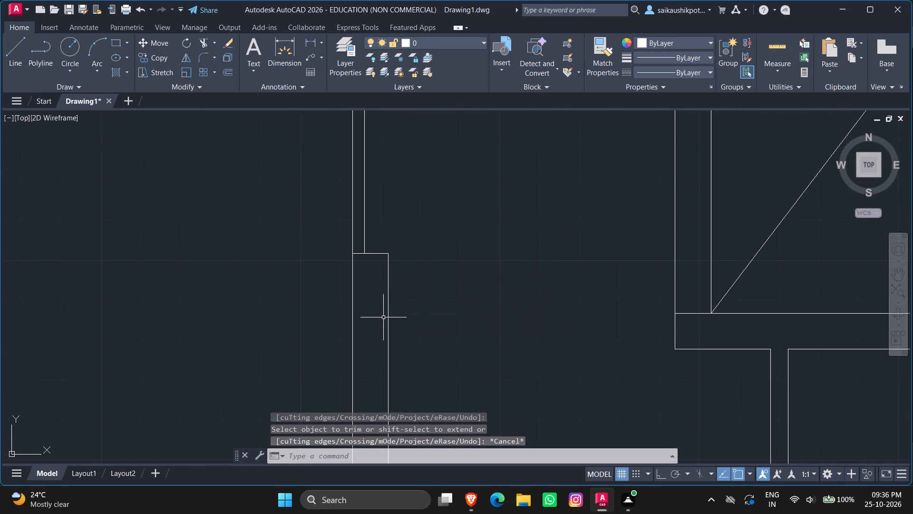
pyautogui.scroll(-4, 386, 318)
pyautogui.press('Escape')
pyautogui.press('Escape')
pyautogui.press('Escape')
pyautogui.press('Escape')
pyautogui.press('Escape')
pyautogui.press('Escape')
pyautogui.press('Escape')
pyautogui.press('Escape')
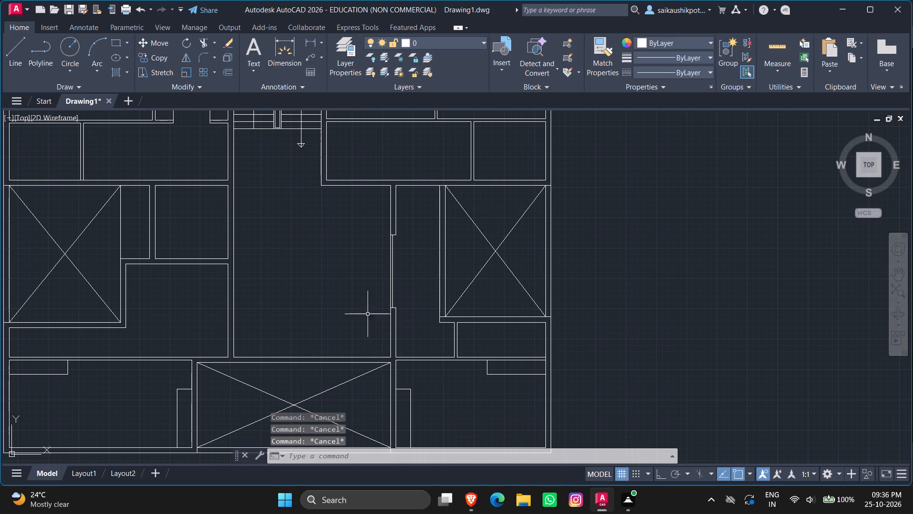
# Erase both lines of the vertical partition between the two upper-right rooms.
pyautogui.scroll(-2, 467, 236)
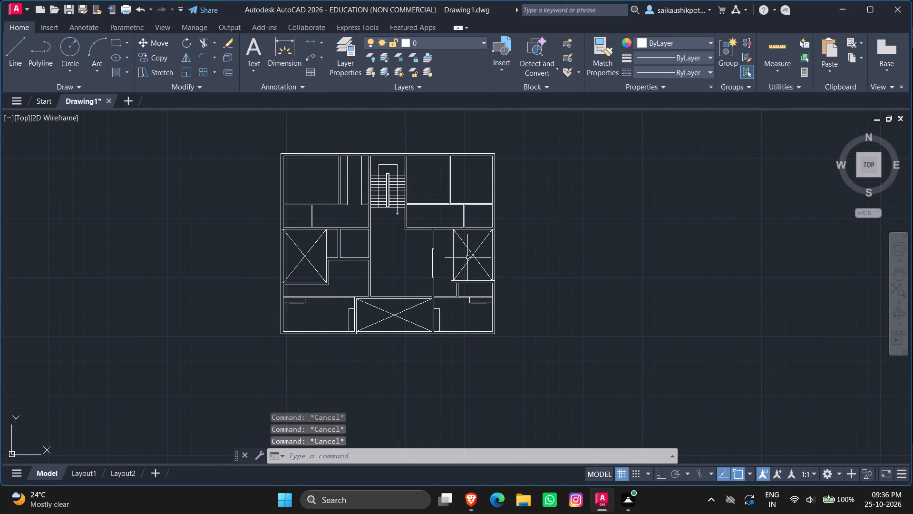
pyautogui.scroll(-2, 467, 208)
pyautogui.scroll(3, 464, 177)
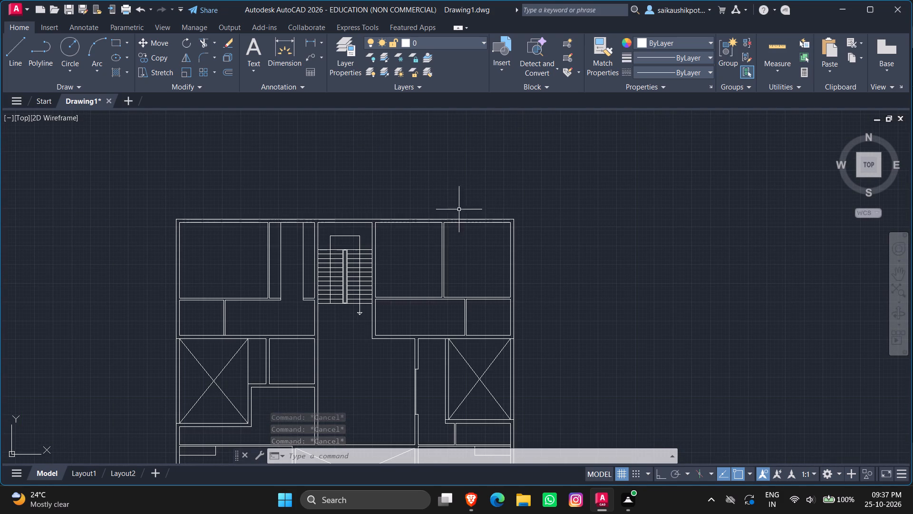
pyautogui.scroll(1, 460, 221)
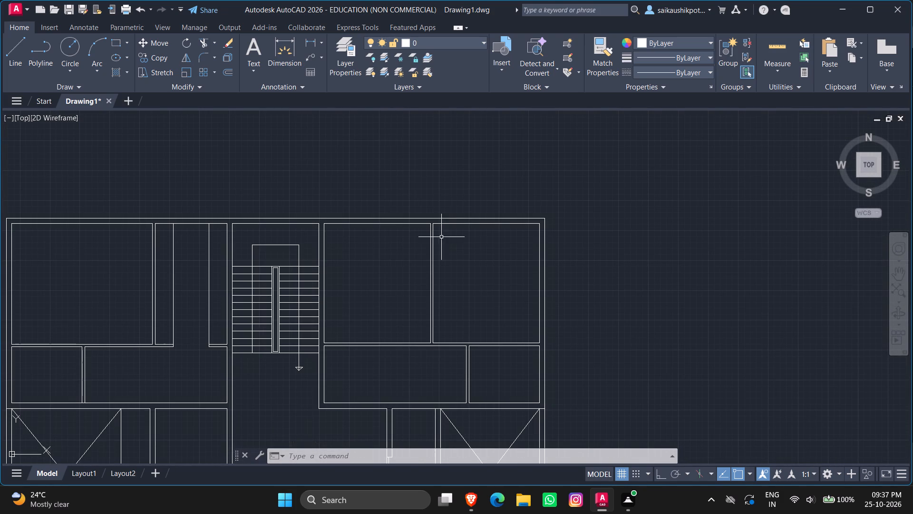
pyautogui.scroll(-1, 427, 292)
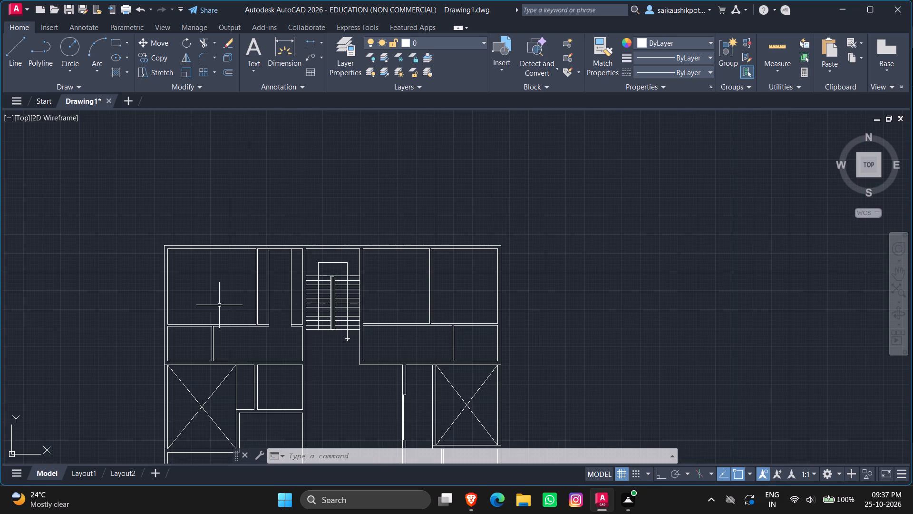
pyautogui.scroll(3, 426, 294)
pyautogui.moveTo(486, 290); pyautogui.dragTo(472, 291)
pyautogui.click(413, 297)
pyautogui.press('Delete')
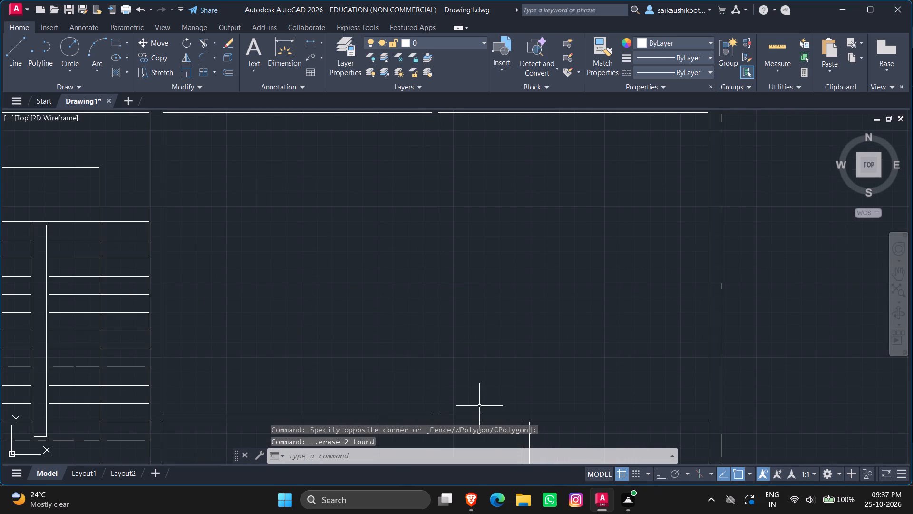
# Join the two segments of the upper-right room's bottom wall line across the erased partition's gap.
pyautogui.click(466, 414)
pyautogui.scroll(-1, 468, 334)
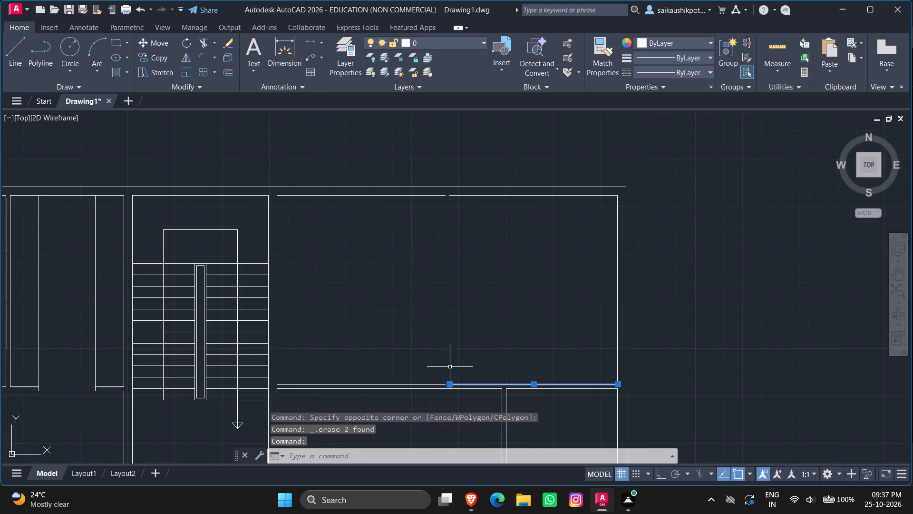
pyautogui.scroll(2, 410, 400)
pyautogui.click(414, 361)
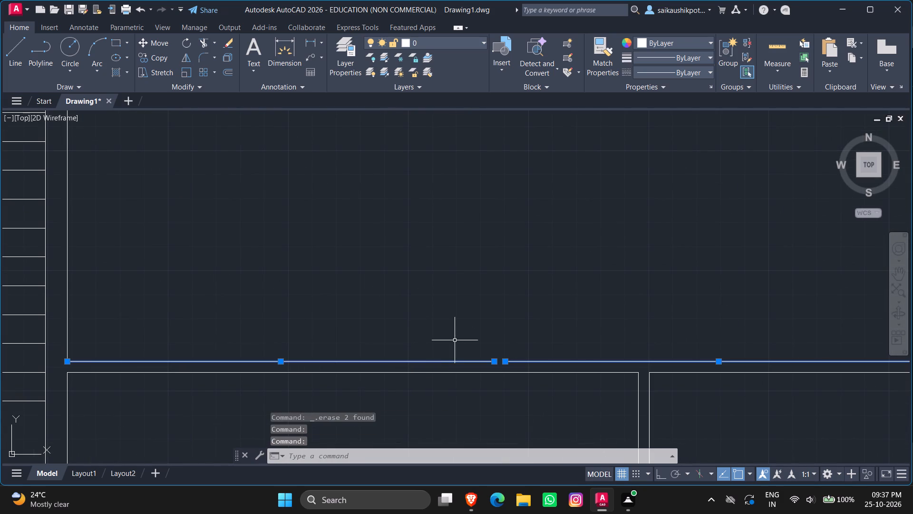
pyautogui.write('join')
pyautogui.press('Return')
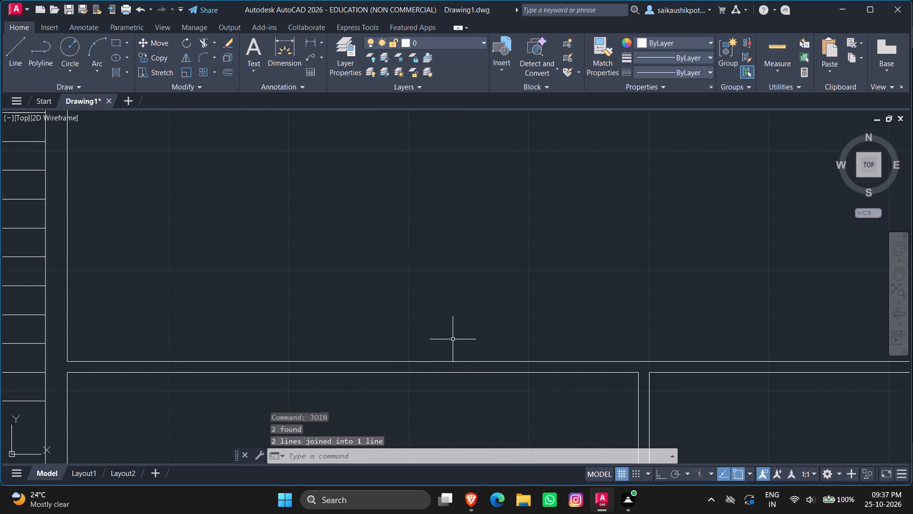
# Join the two segments of the top wall's inner line across the erased partition's gap in the upper-right room.
pyautogui.scroll(-2, 395, 368)
pyautogui.scroll(2, 438, 148)
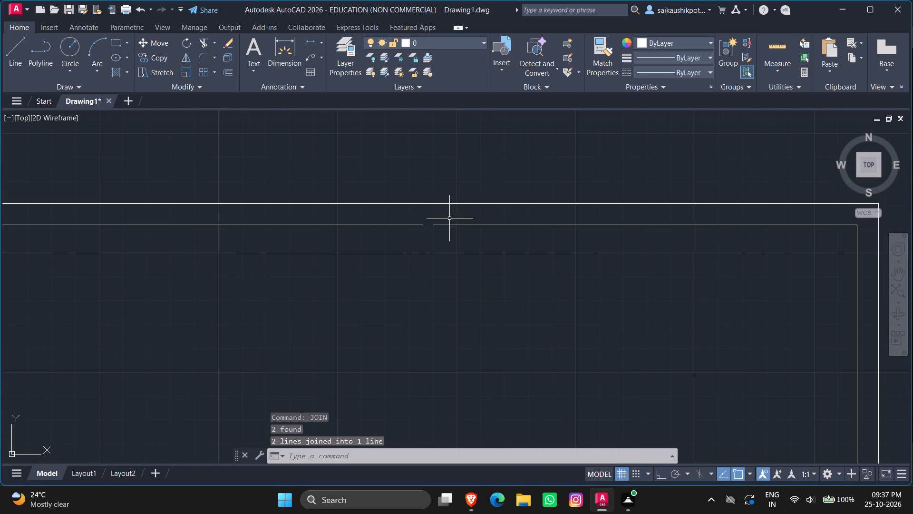
pyautogui.click(450, 226)
pyautogui.click(398, 225)
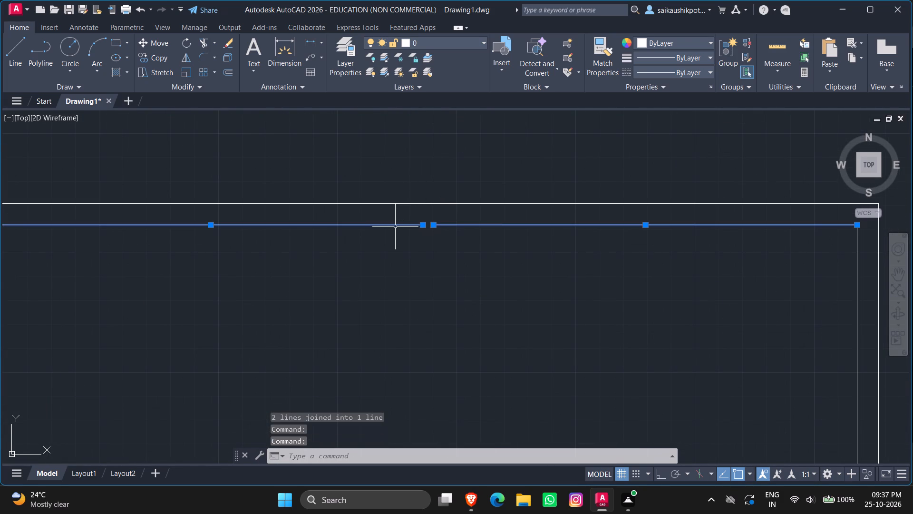
pyautogui.write('join')
pyautogui.press('Return')
pyautogui.press('Escape')
pyautogui.press('Escape')
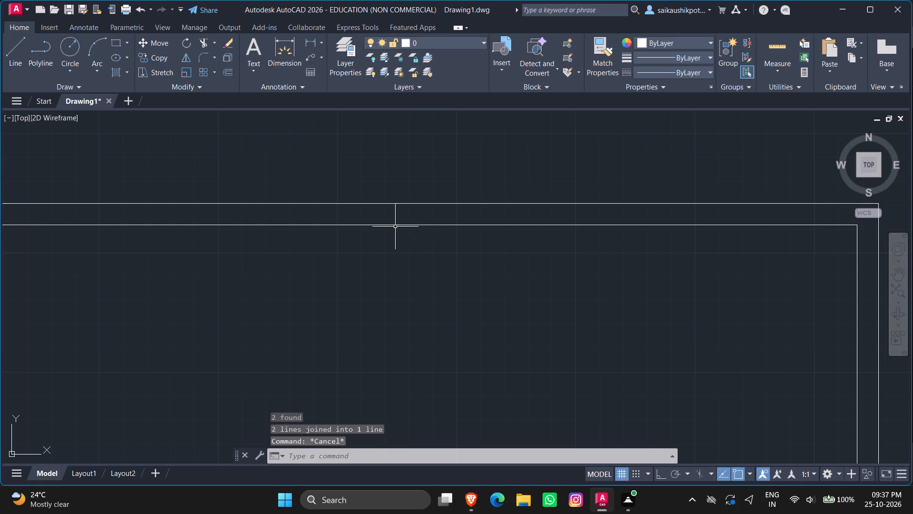
pyautogui.press('Escape')
pyautogui.press('Escape')
pyautogui.scroll(-2, 393, 227)
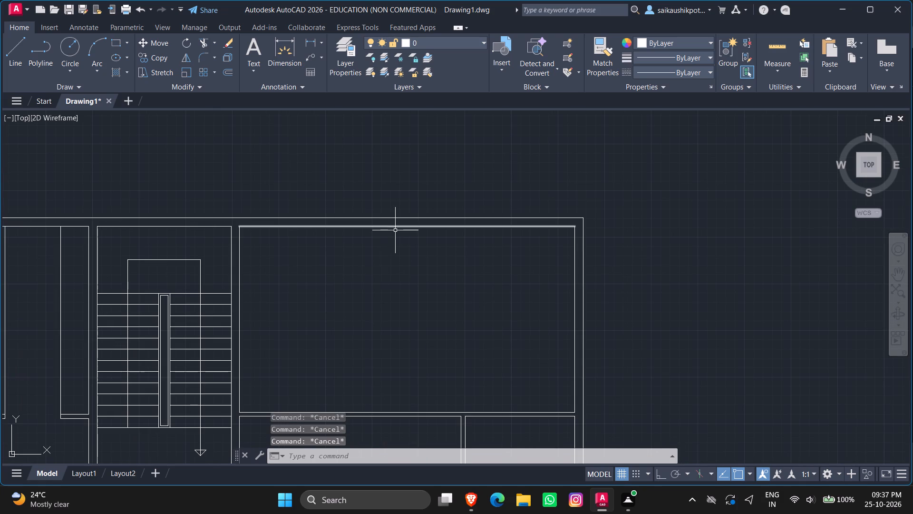
pyautogui.press('Escape')
pyautogui.press('Escape')
pyautogui.press('Escape')
# Offset the upper-right room's left wall face, beside the staircase, by 10' into the room.
pyautogui.press('o')
pyautogui.press('Return')
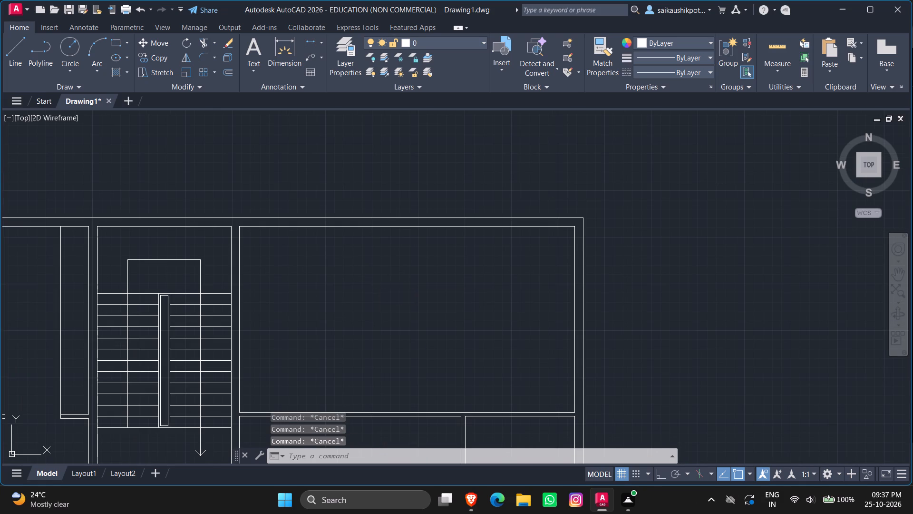
pyautogui.write("10'")
pyautogui.press('Return')
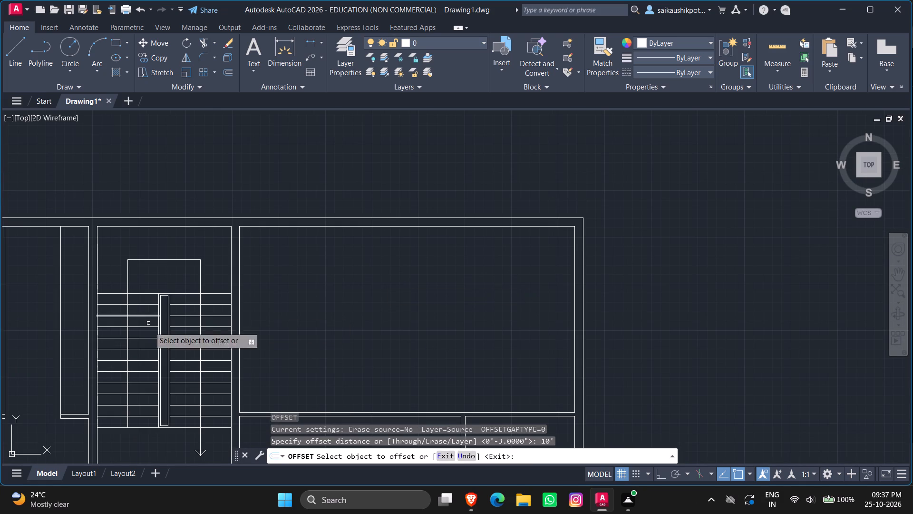
pyautogui.click(239, 342)
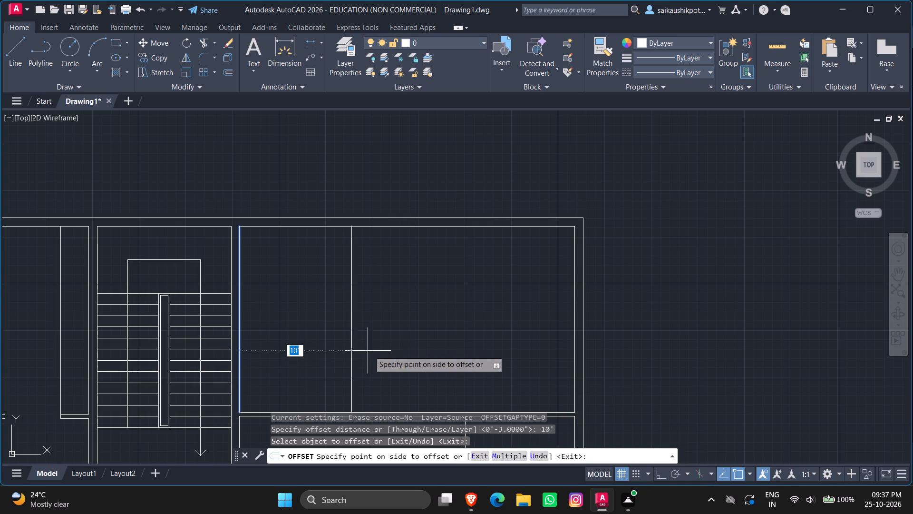
pyautogui.click(402, 351)
pyautogui.press('Escape')
pyautogui.press('Escape')
# Offset the new partition line in the upper-right room by 4.5" to the side away from the staircase.
pyautogui.press('o')
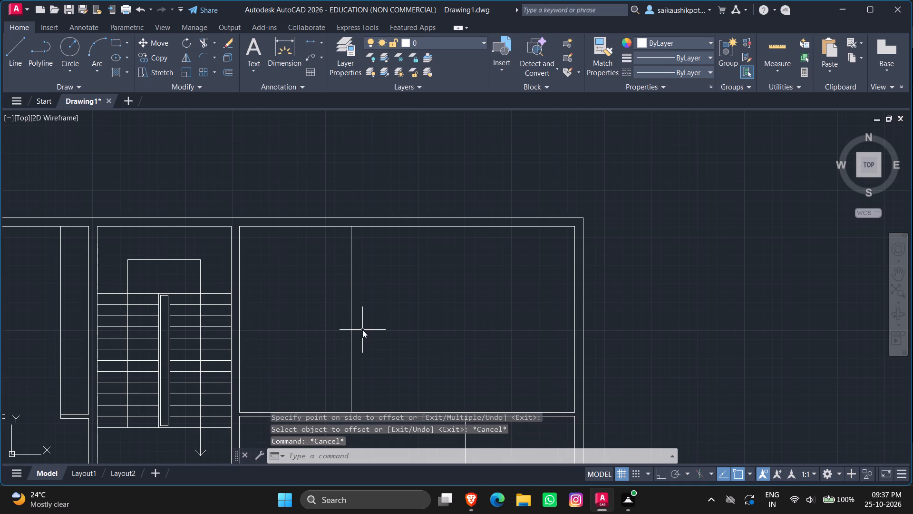
pyautogui.press('Return')
pyautogui.write('4.5"')
pyautogui.press('Return')
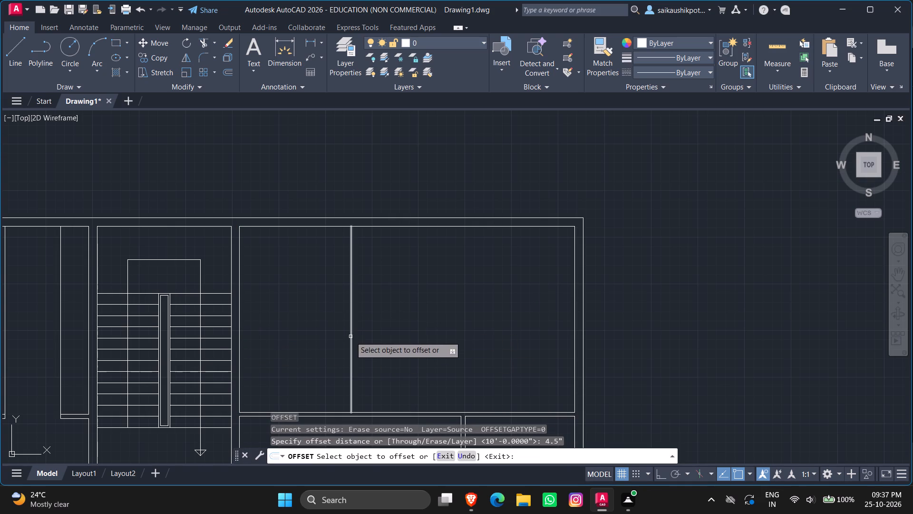
pyautogui.click(350, 336)
pyautogui.click(385, 344)
pyautogui.press('Escape')
# Trim the top wall's inner line and the room's bottom wall line between the new partition's two faces.
pyautogui.write('tr')
pyautogui.press('Return')
pyautogui.press('Return')
pyautogui.scroll(5, 358, 217)
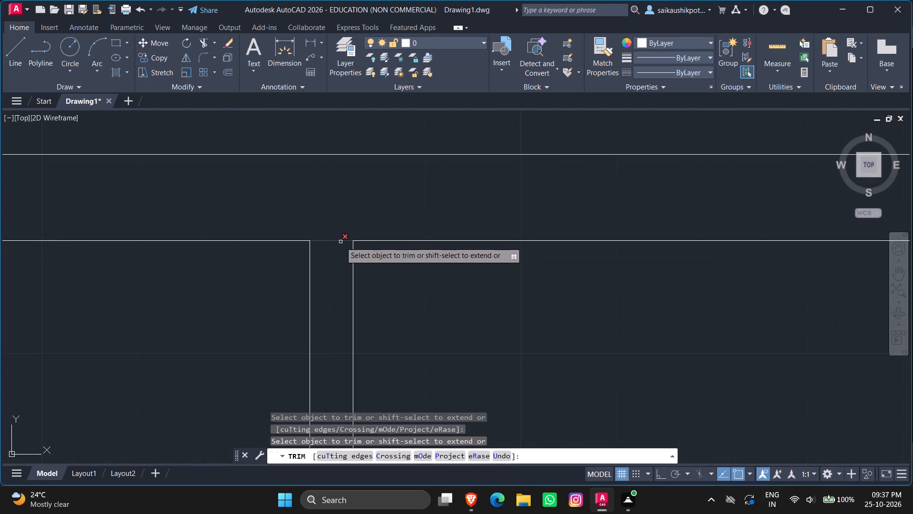
pyautogui.click(340, 242)
pyautogui.scroll(-2, 365, 205)
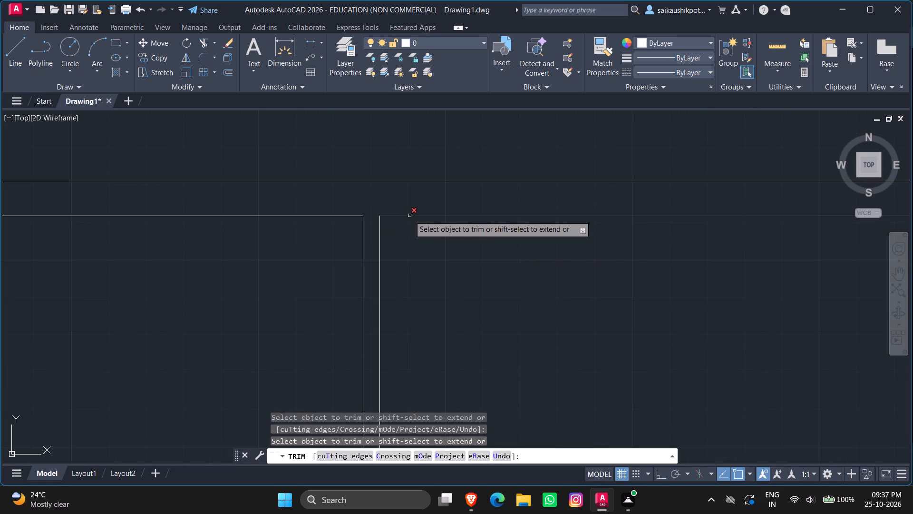
pyautogui.scroll(-5, 401, 222)
pyautogui.scroll(4, 395, 300)
pyautogui.scroll(4, 424, 254)
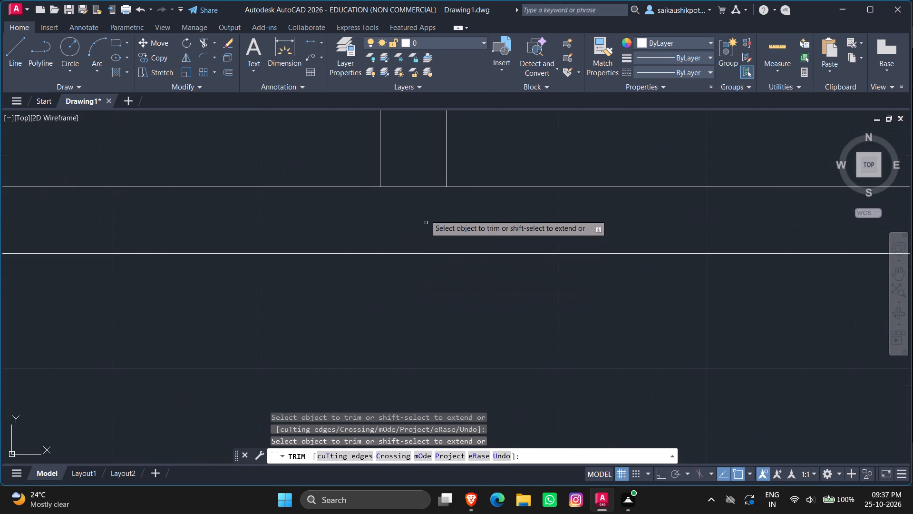
pyautogui.moveTo(408, 158); pyautogui.dragTo(400, 201)
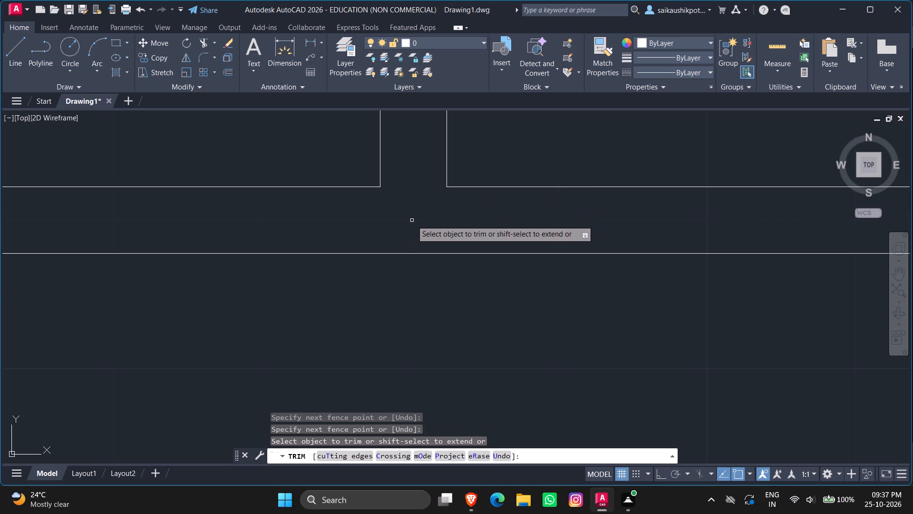
pyautogui.press('Escape')
pyautogui.press('Escape')
pyautogui.press('Escape')
pyautogui.scroll(-2, 406, 267)
pyautogui.press('Escape')
# Insert the recently used bed block into the upper-left room.
pyautogui.scroll(-4, 66, 145)
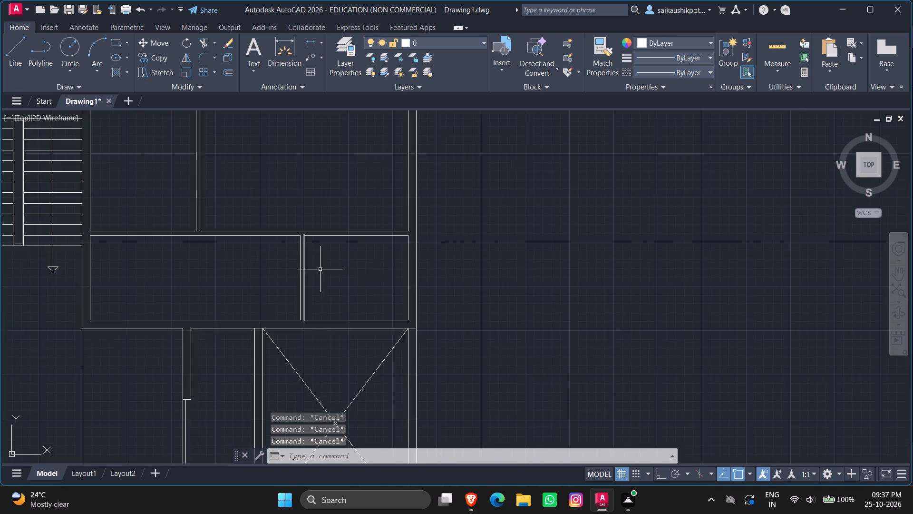
pyautogui.scroll(-4, 419, 305)
pyautogui.scroll(1, 391, 401)
pyautogui.scroll(2, 399, 206)
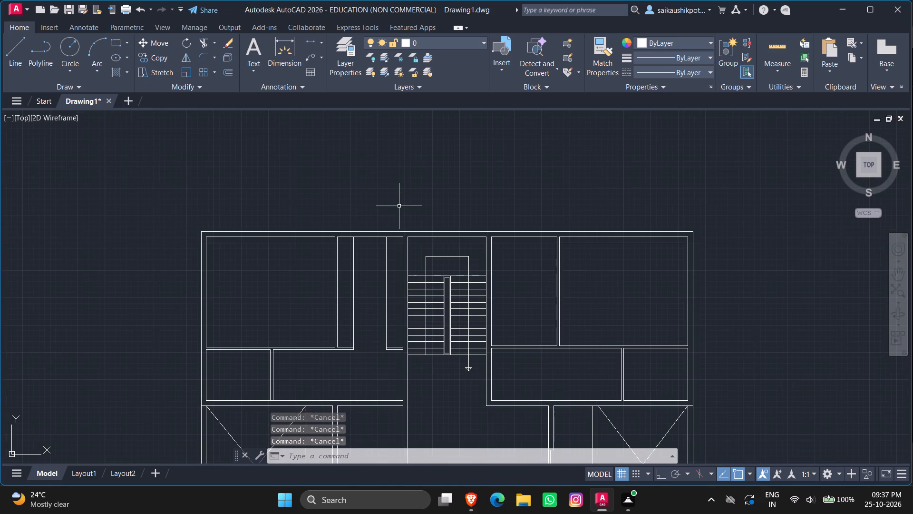
pyautogui.click(54, 28)
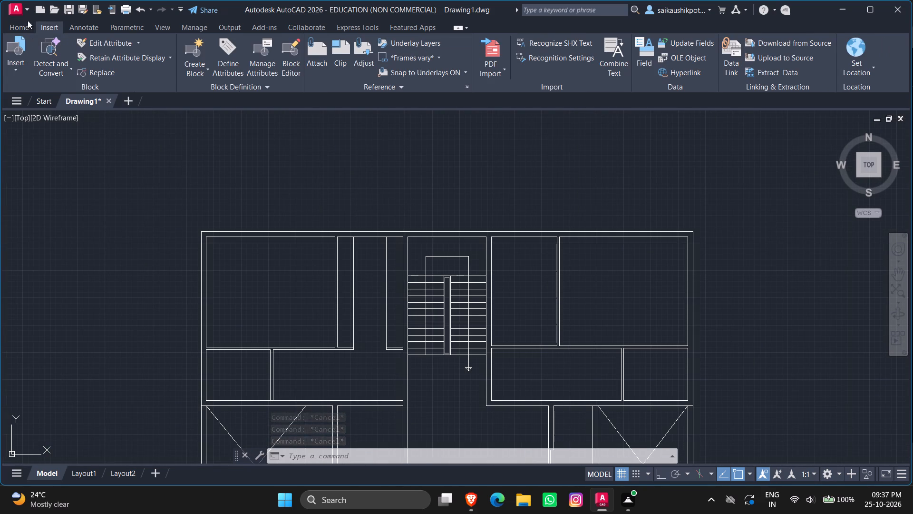
pyautogui.click(11, 71)
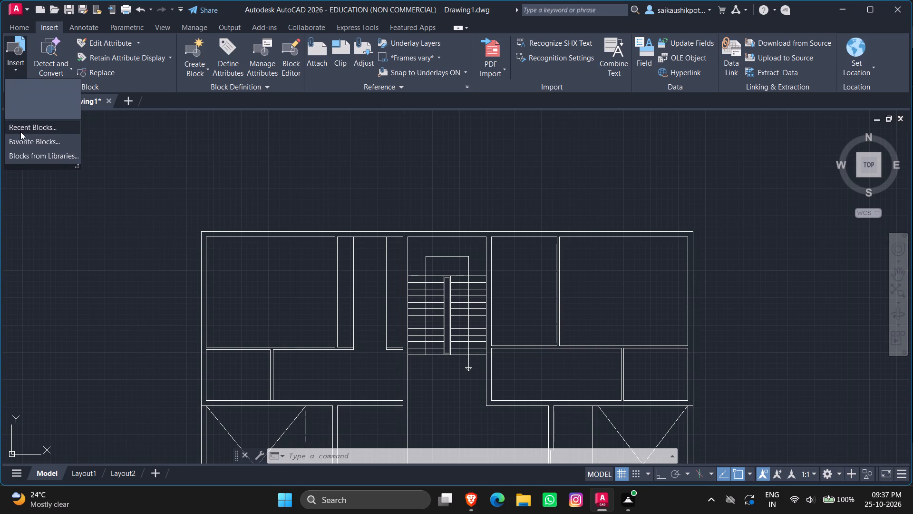
pyautogui.click(20, 132)
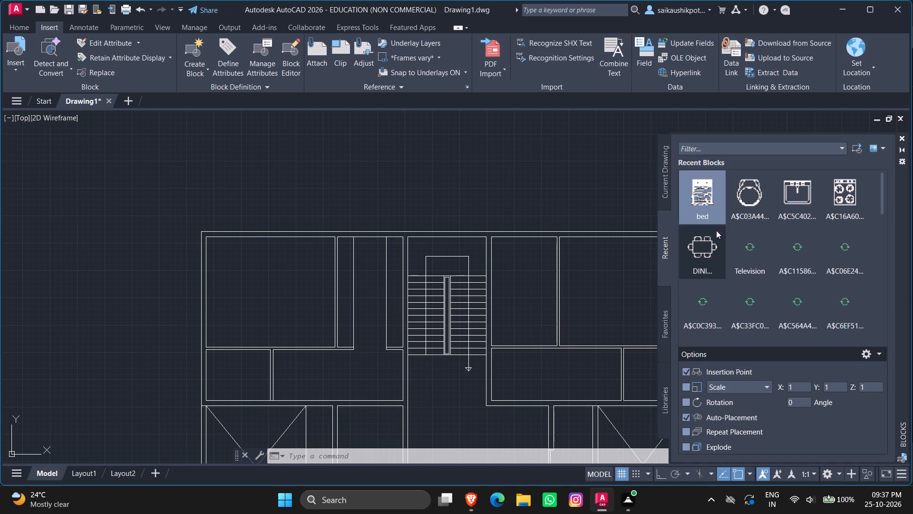
pyautogui.click(709, 200)
pyautogui.scroll(-7, 436, 264)
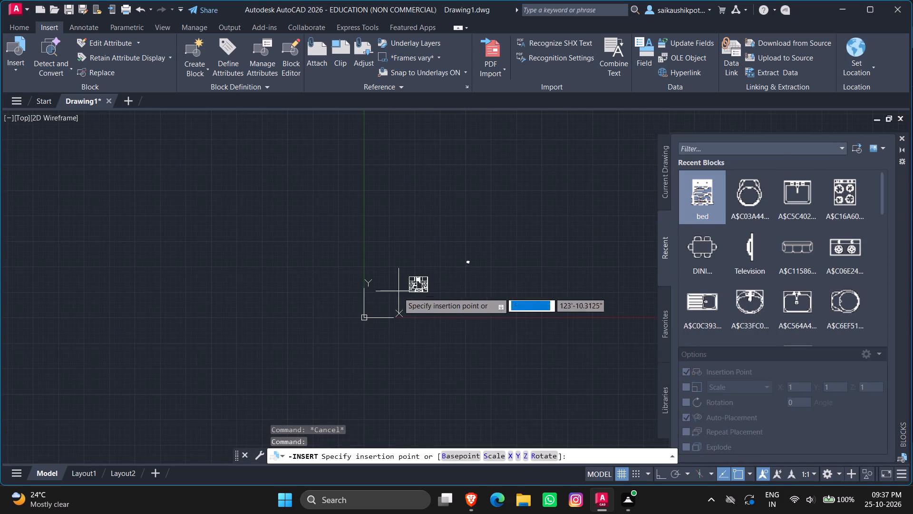
pyautogui.scroll(3, 343, 305)
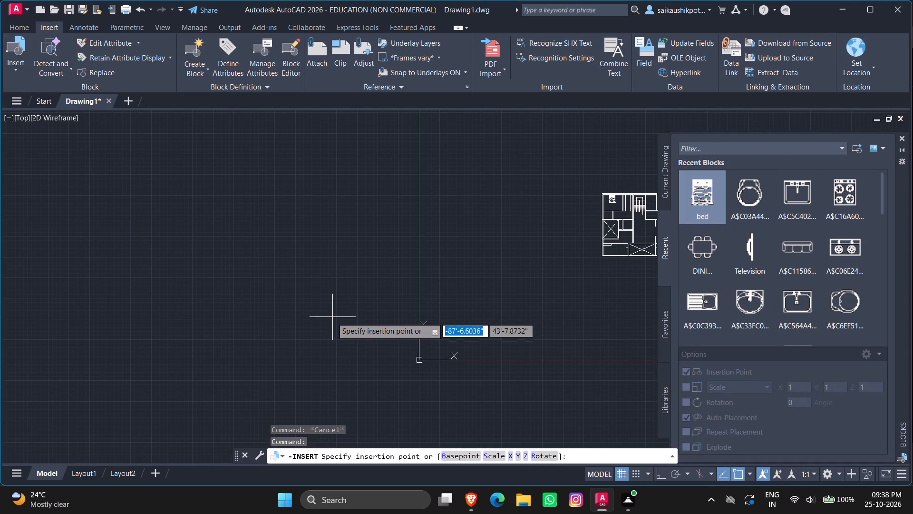
pyautogui.click(332, 318)
pyautogui.scroll(-2, 351, 258)
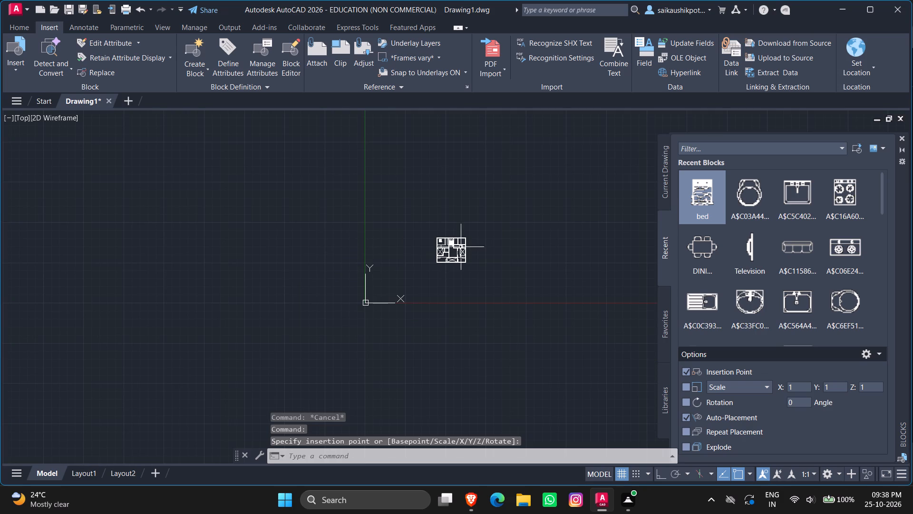
# Rotate the bed 90° counterclockwise about its lower-left corner with Ortho on, so the headboard faces the left outer wall.
pyautogui.scroll(5, 443, 237)
pyautogui.scroll(3, 386, 271)
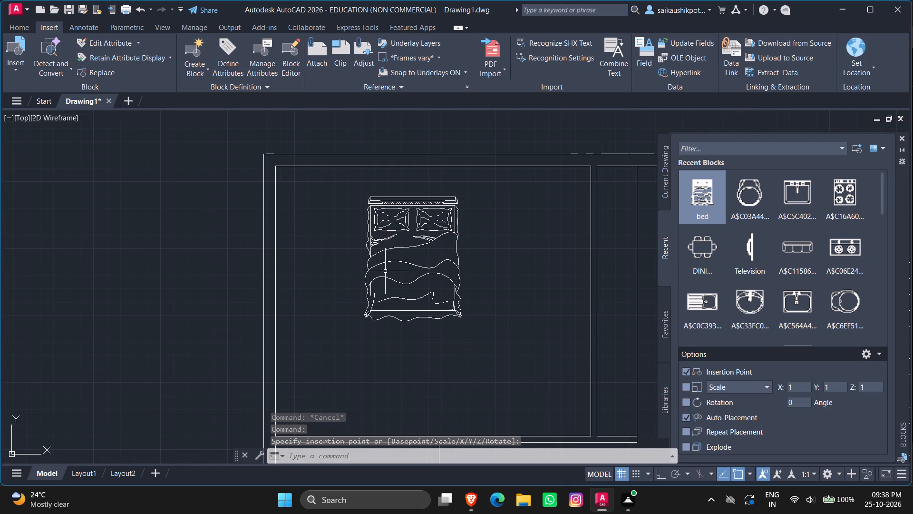
pyautogui.scroll(3, 405, 277)
pyautogui.scroll(-3, 405, 277)
pyautogui.moveTo(397, 282); pyautogui.dragTo(389, 287)
pyautogui.click(336, 334)
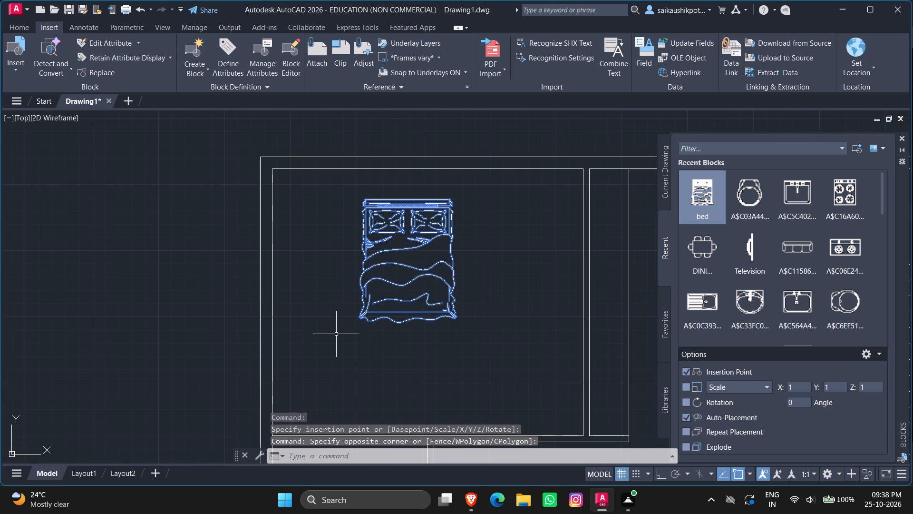
pyautogui.write('ro')
pyautogui.press('Return')
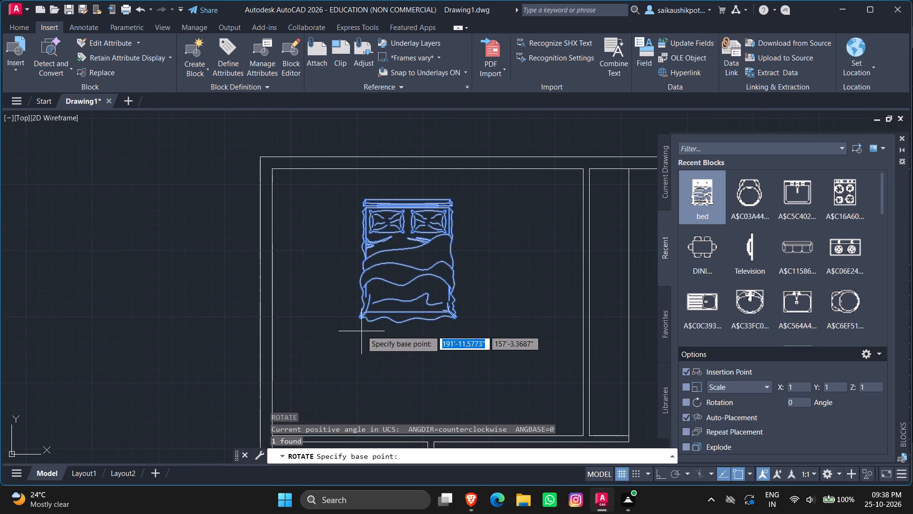
pyautogui.click(358, 318)
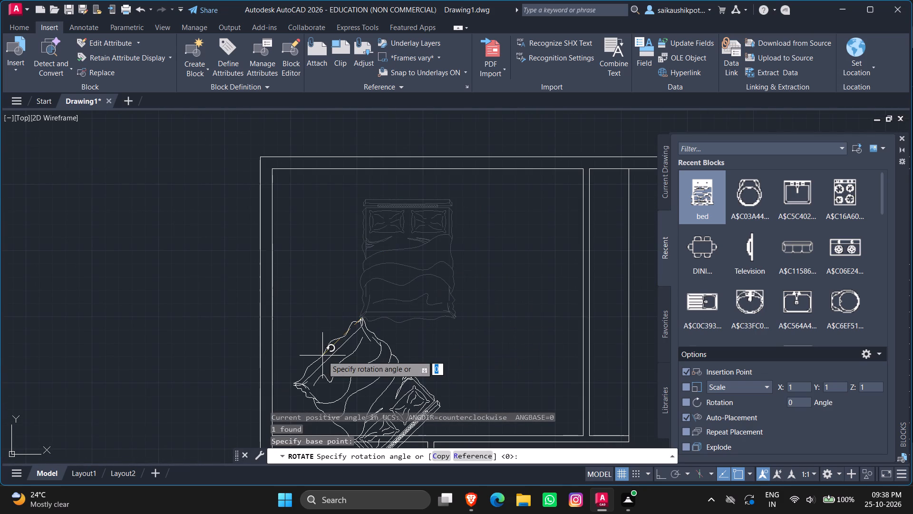
pyautogui.press('F8')
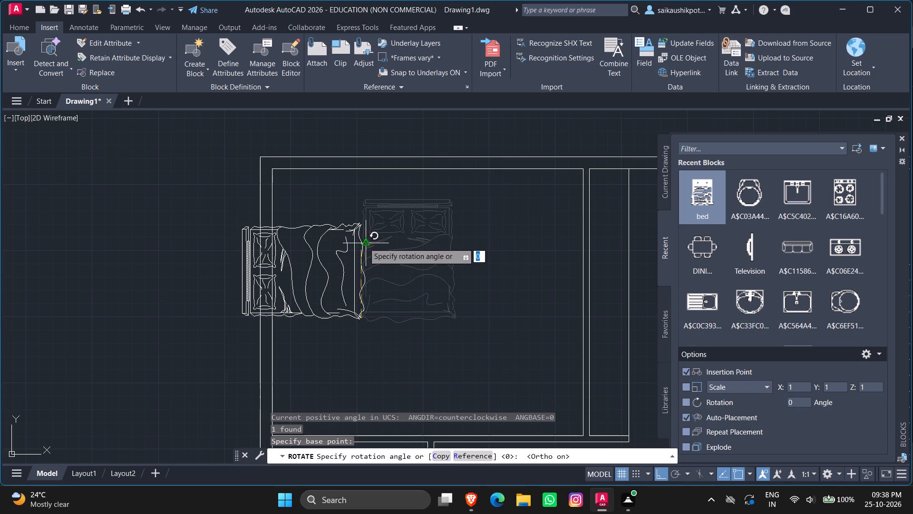
pyautogui.click(348, 237)
# Move the bed horizontally about 7'-2" to the right, off the outer wall and into the upper-left room.
pyautogui.moveTo(398, 255); pyautogui.dragTo(369, 258)
pyautogui.click(318, 269)
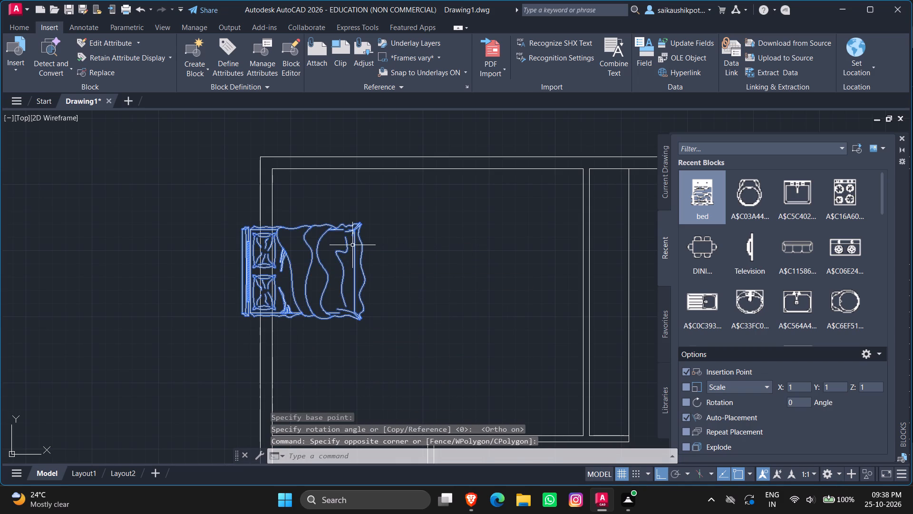
pyautogui.press('m')
pyautogui.press('Return')
pyautogui.click(354, 224)
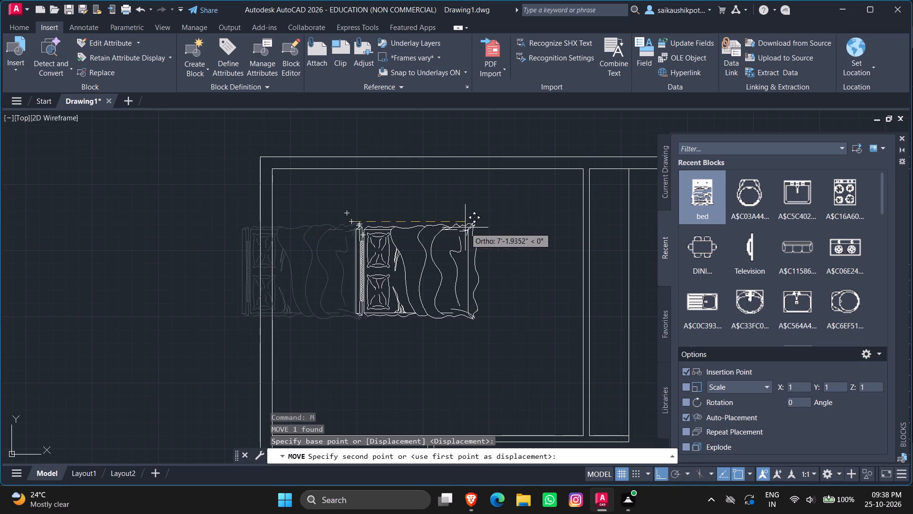
pyautogui.click(466, 227)
pyautogui.press('Escape')
# Move the bed horizontally back towards the left wall, leaving a small gap between headboard and wall.
pyautogui.click(408, 257)
pyautogui.click(365, 279)
pyautogui.press('m')
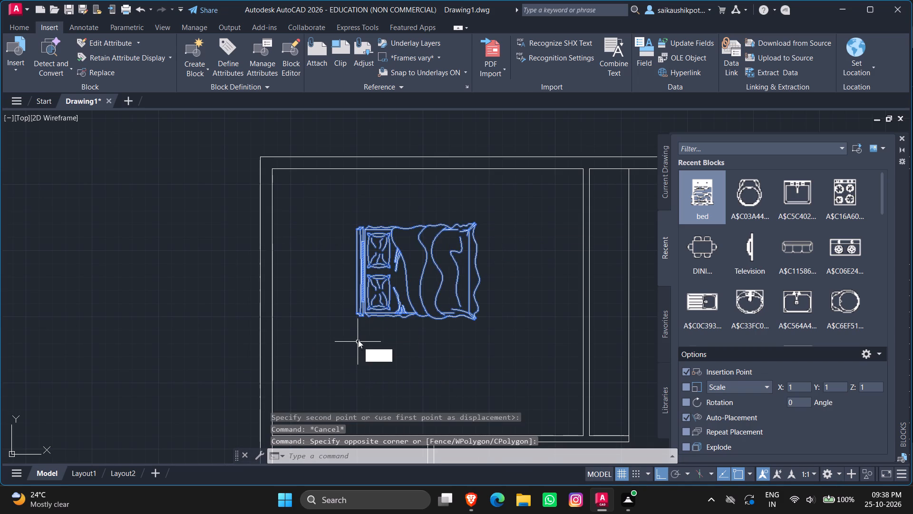
pyautogui.press('Return')
pyautogui.click(356, 314)
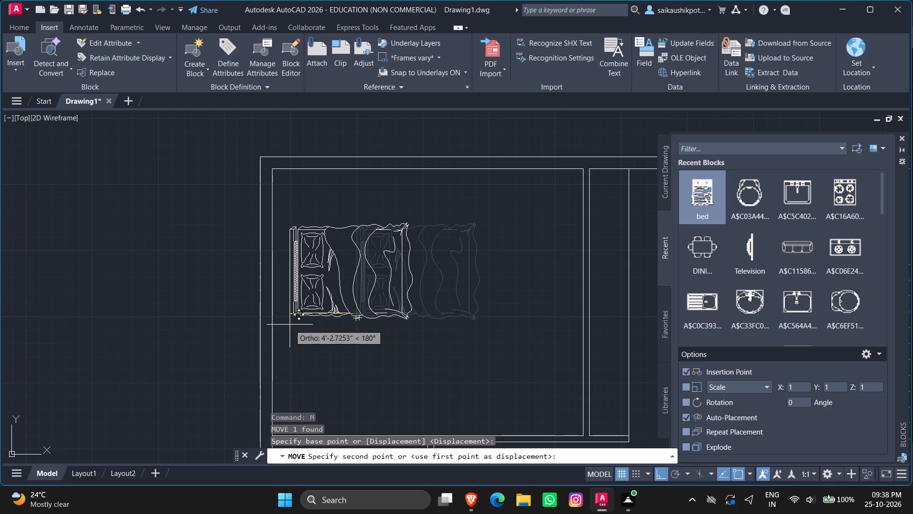
pyautogui.scroll(1, 290, 325)
pyautogui.click(277, 330)
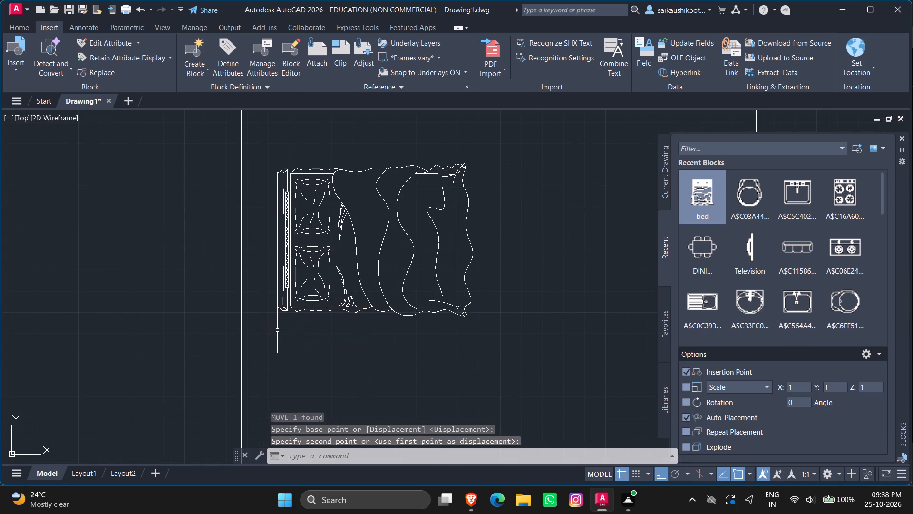
pyautogui.press('Escape')
pyautogui.press('Escape')
pyautogui.press('Escape')
pyautogui.scroll(-1, 332, 334)
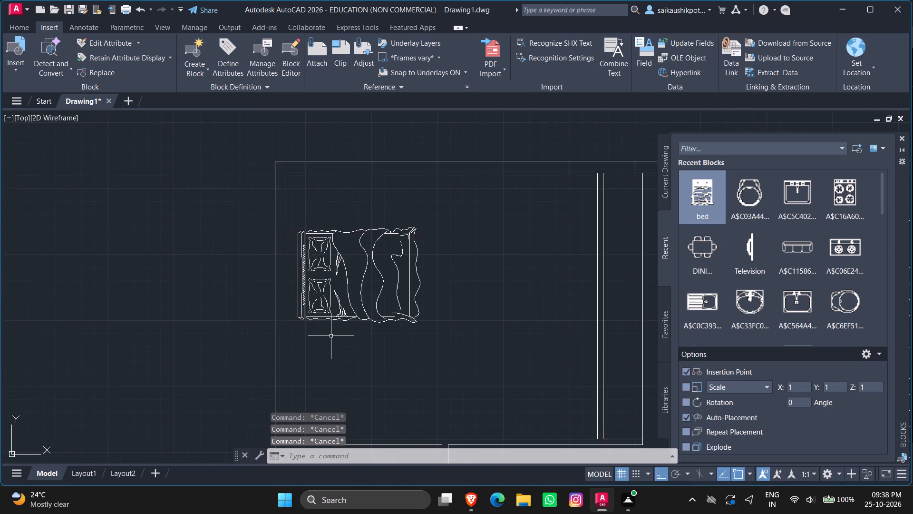
# Draw a 2' by 2' square from four lines just below the bed.
pyautogui.scroll(-1, 331, 336)
pyautogui.press('Escape')
pyautogui.scroll(1, 327, 343)
pyautogui.press('Escape')
pyautogui.press('Escape')
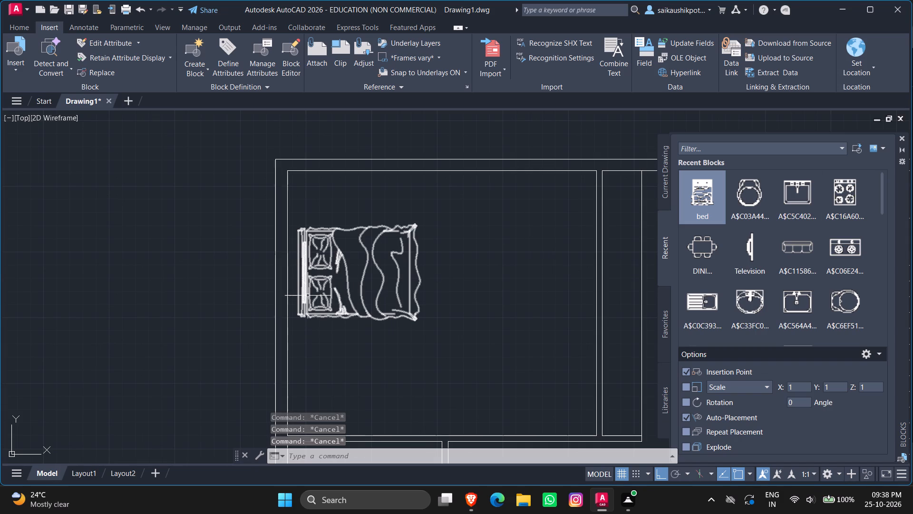
pyautogui.press('l')
pyautogui.press('Return')
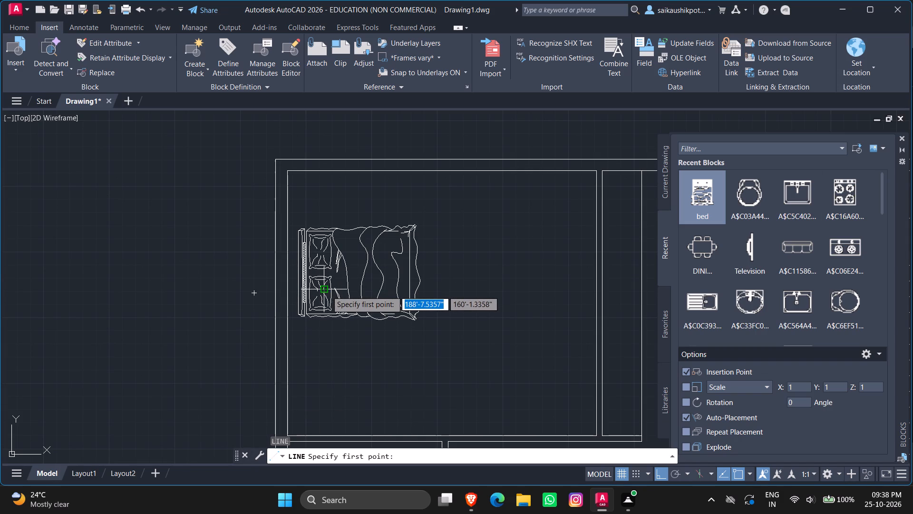
pyautogui.click(334, 344)
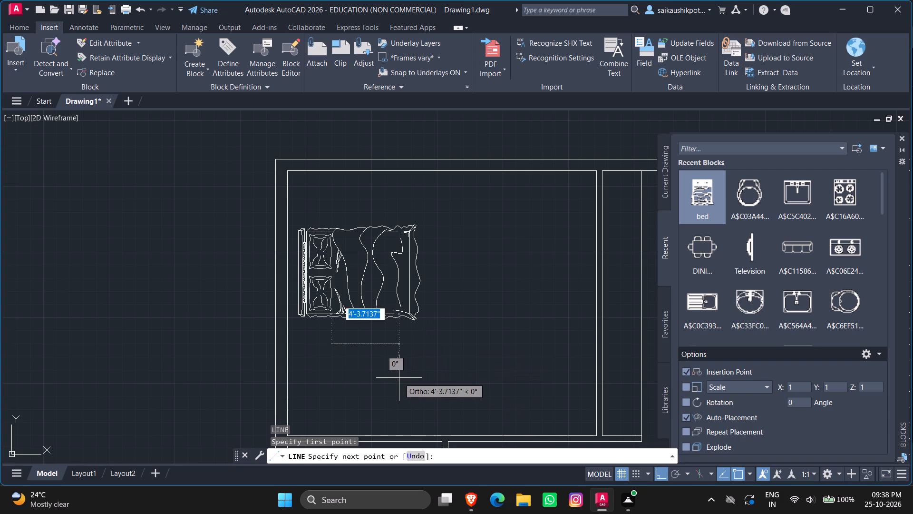
pyautogui.write("2'")
pyautogui.press('Return')
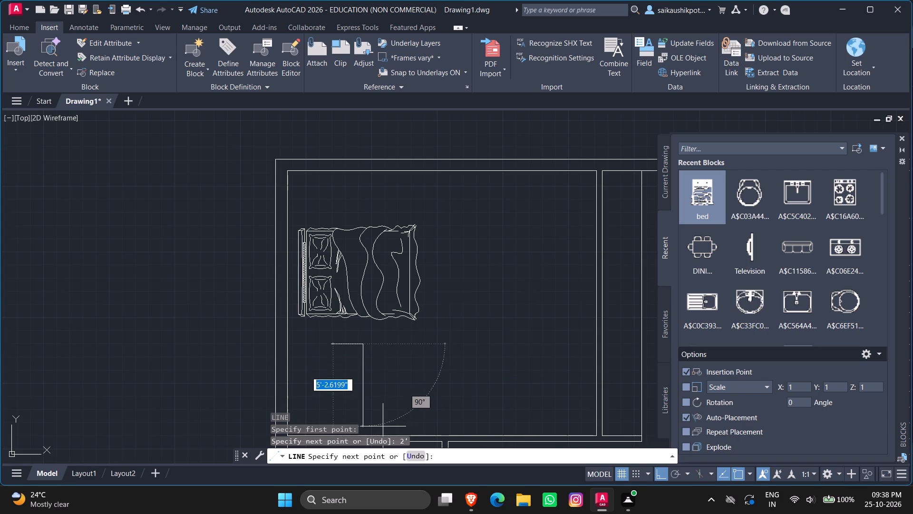
pyautogui.write("2'")
pyautogui.press('Return')
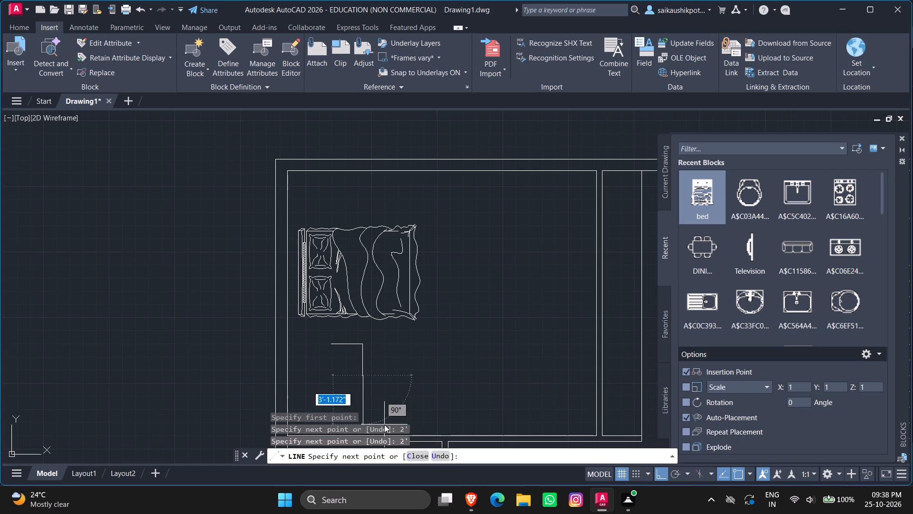
pyautogui.write("2'")
pyautogui.press('Return')
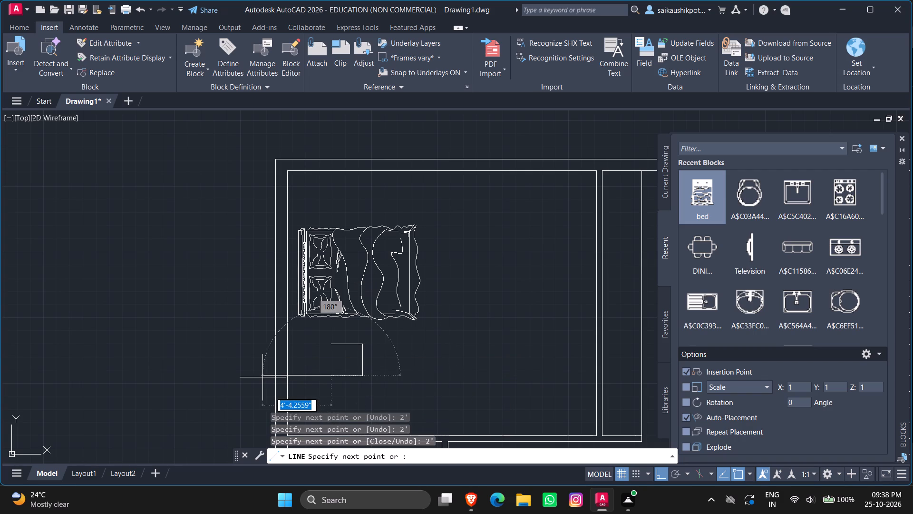
pyautogui.click(328, 344)
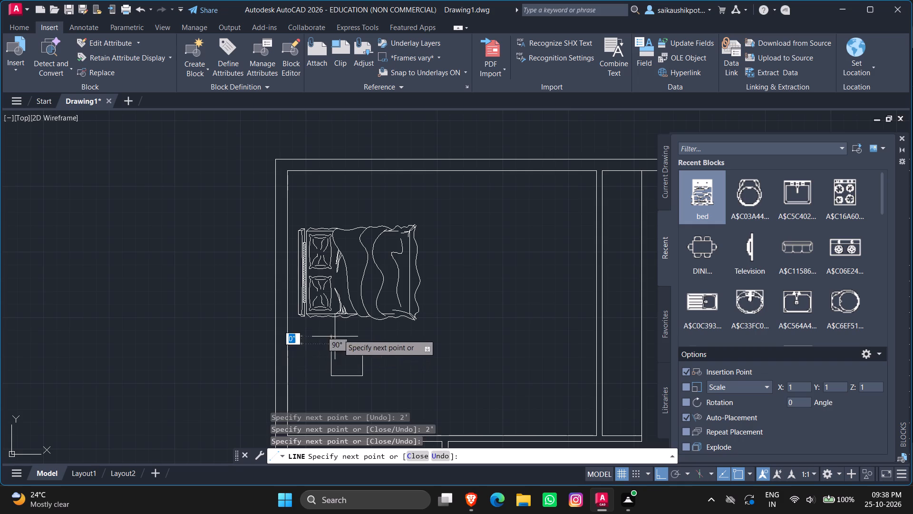
pyautogui.press('Escape')
pyautogui.press('Escape')
pyautogui.press('Escape')
# Join the square's four lines below the bed into a single polyline.
pyautogui.moveTo(386, 378); pyautogui.dragTo(376, 378)
pyautogui.click(314, 340)
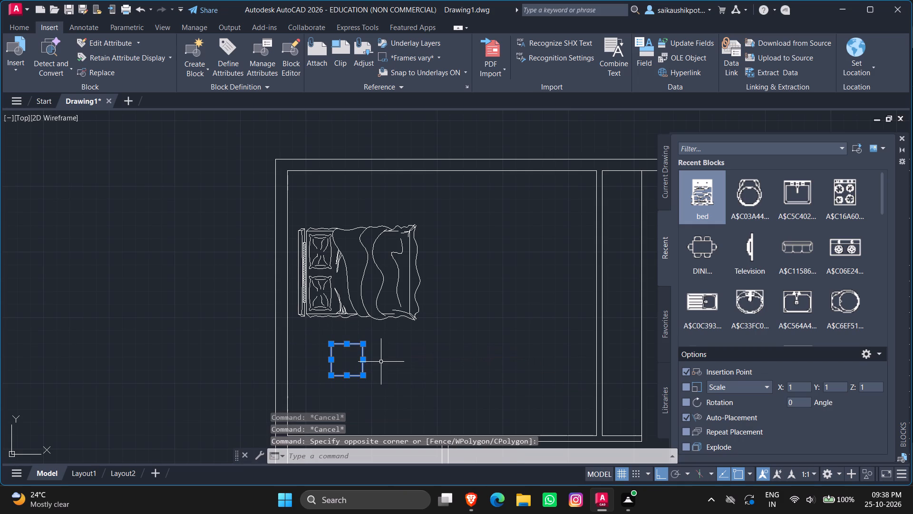
pyautogui.write('join')
pyautogui.press('Return')
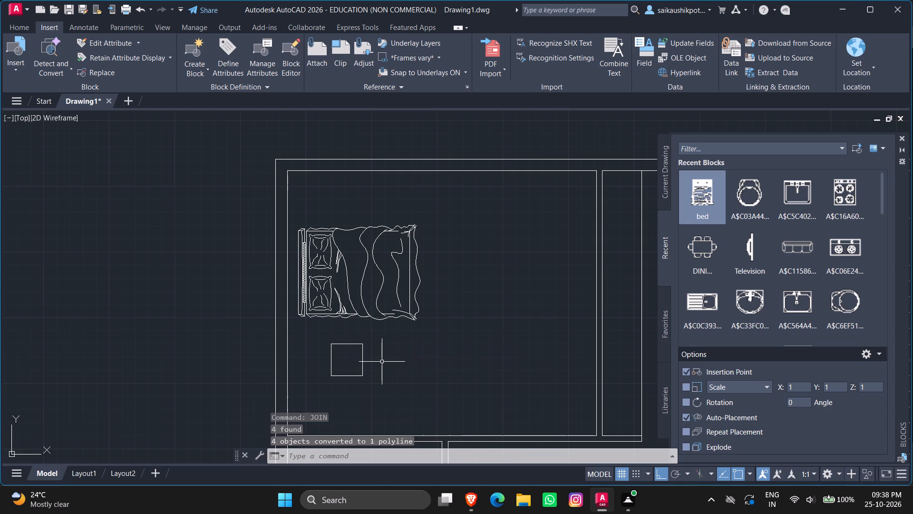
pyautogui.press('Escape')
pyautogui.press('Escape')
pyautogui.press('Escape')
# Move the 2' square to just below the headboard end of the bed, as a side table.
pyautogui.moveTo(389, 373); pyautogui.dragTo(374, 374)
pyautogui.click(332, 374)
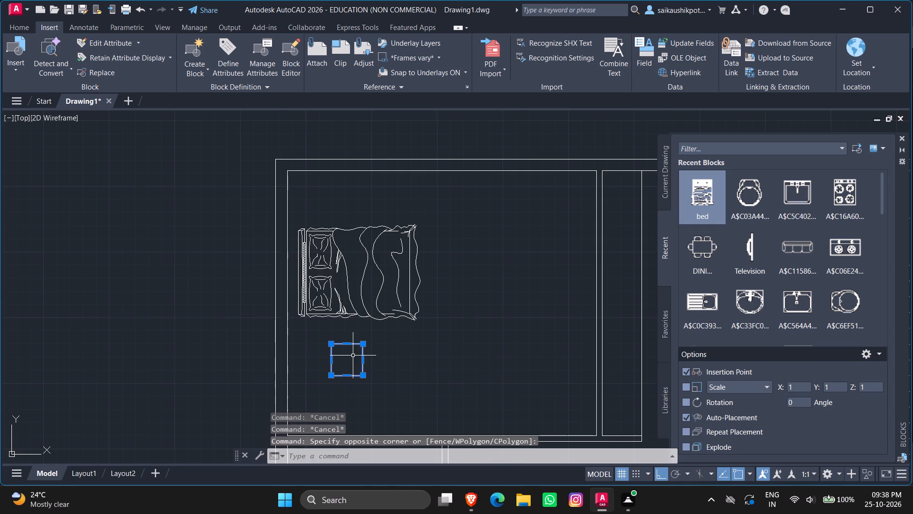
pyautogui.press('m')
pyautogui.press('Return')
pyautogui.click(363, 361)
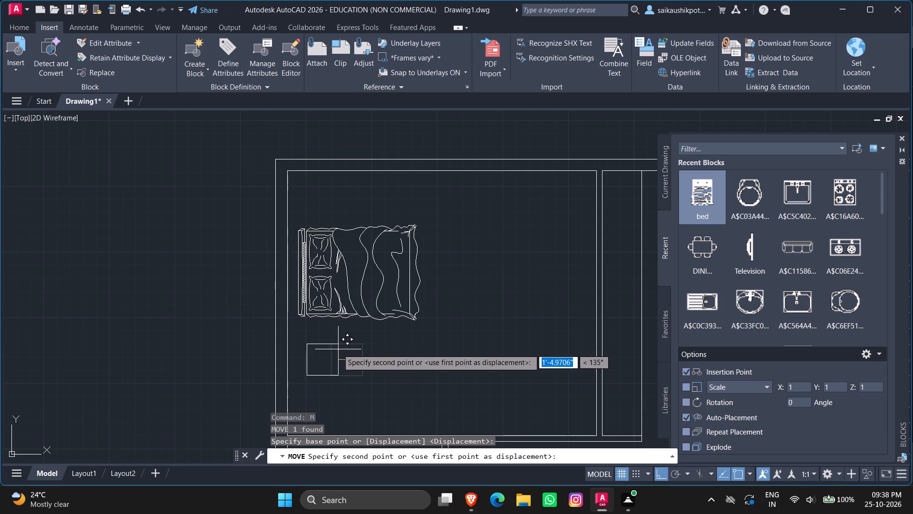
pyautogui.press('F8')
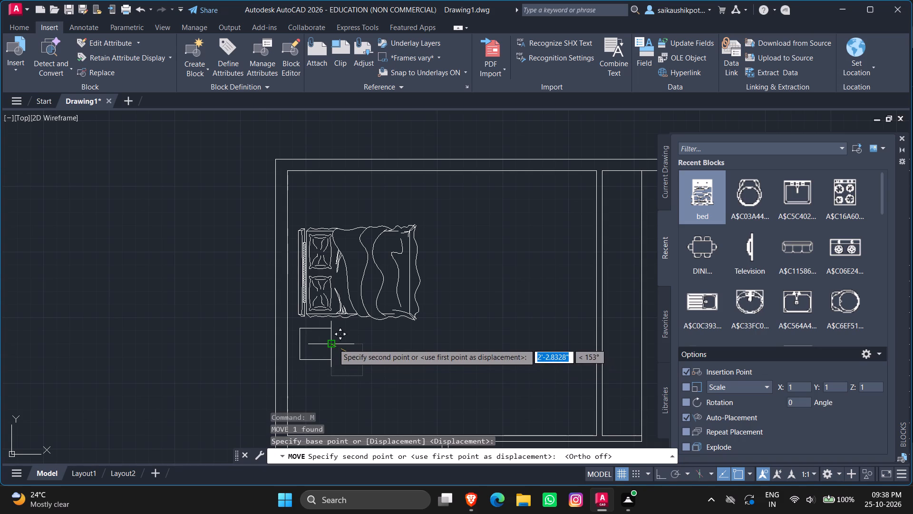
pyautogui.scroll(2, 334, 336)
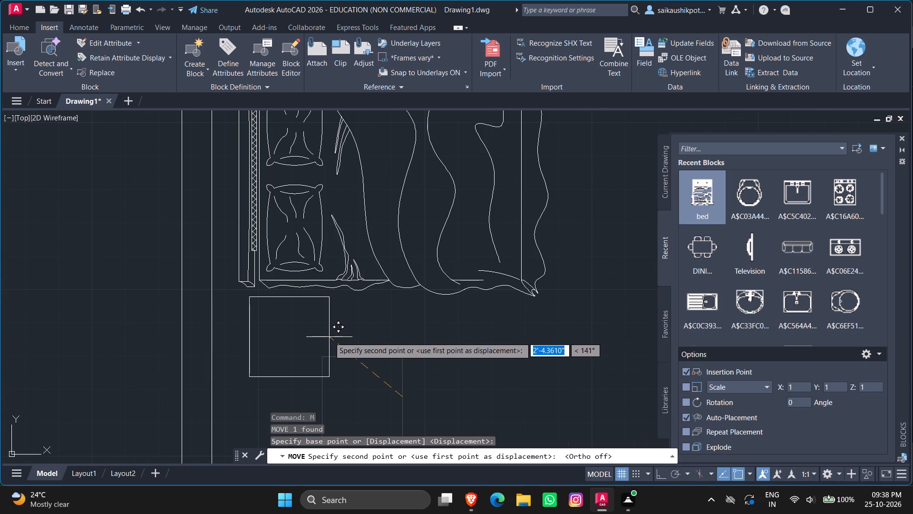
pyautogui.click(328, 337)
pyautogui.press('Escape')
pyautogui.scroll(-2, 377, 360)
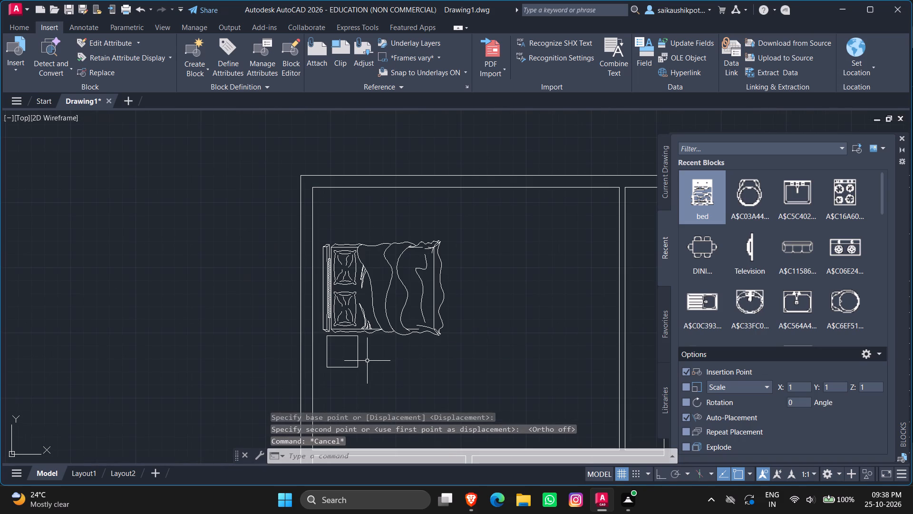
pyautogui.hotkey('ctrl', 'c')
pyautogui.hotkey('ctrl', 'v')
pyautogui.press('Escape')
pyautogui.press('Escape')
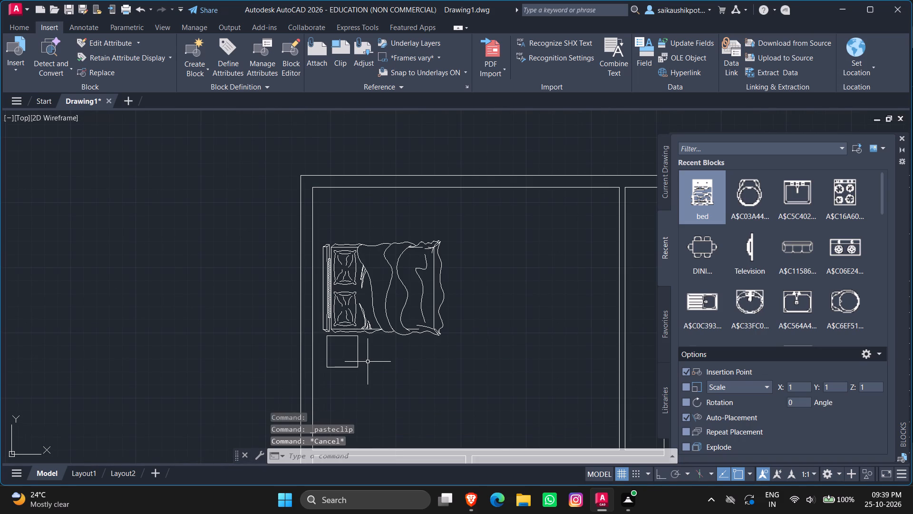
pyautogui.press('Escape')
# Copy the side table and place the duplicate just above the headboard end of the bed.
pyautogui.click(368, 362)
pyautogui.click(344, 357)
pyautogui.hotkey('ctrl', 'c')
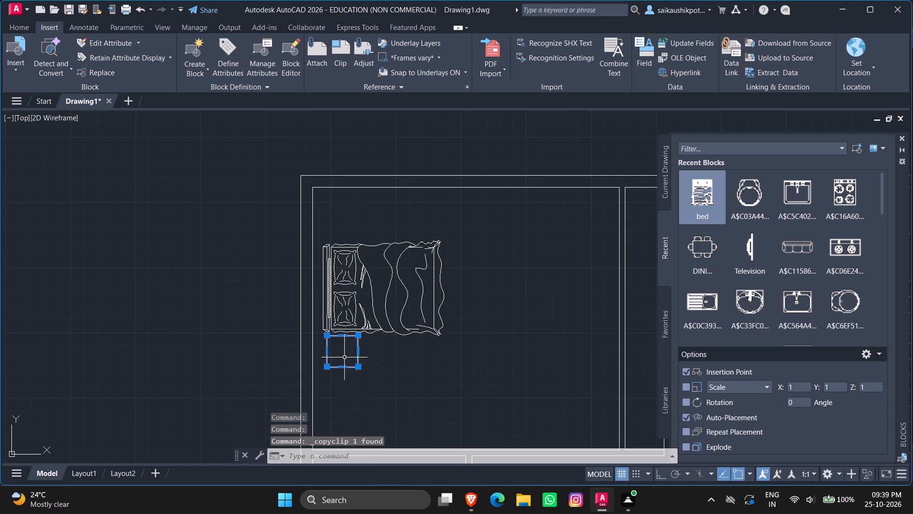
pyautogui.hotkey('ctrl', 'v')
pyautogui.scroll(1, 321, 235)
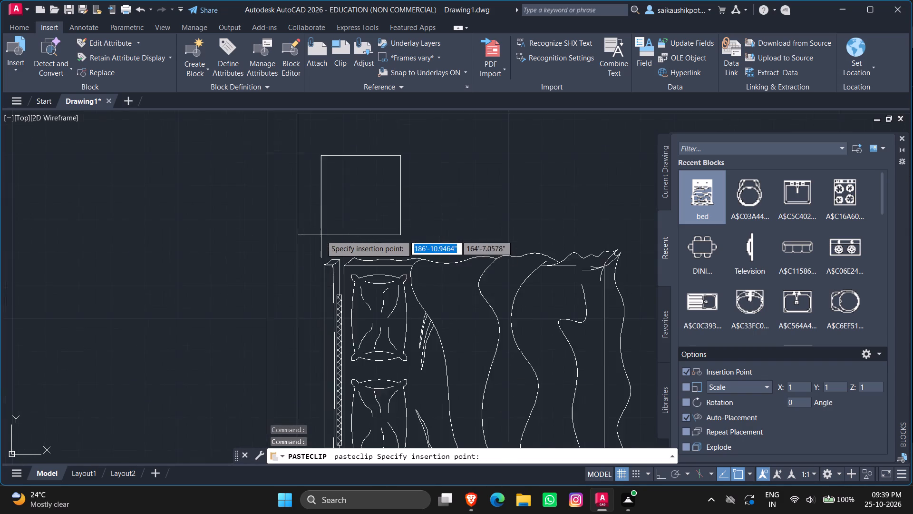
pyautogui.scroll(4, 321, 235)
pyautogui.scroll(-2, 327, 258)
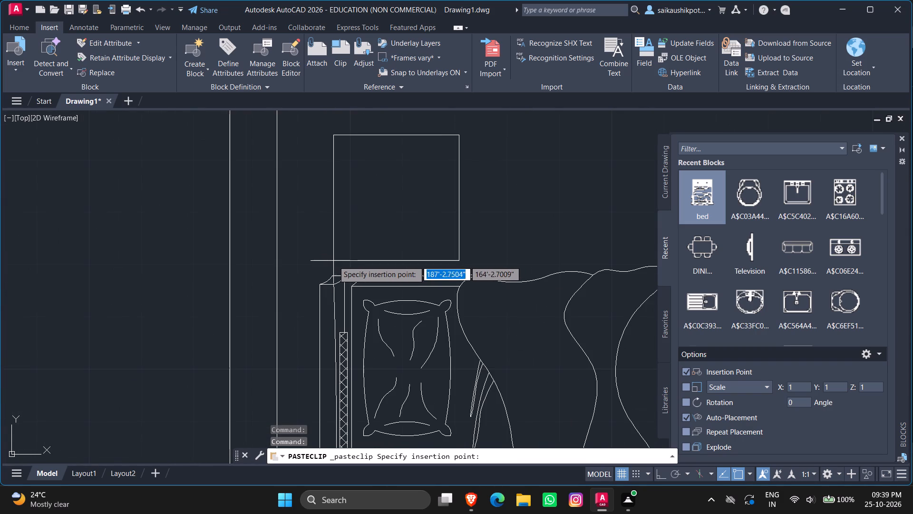
pyautogui.click(330, 261)
pyautogui.scroll(-3, 375, 231)
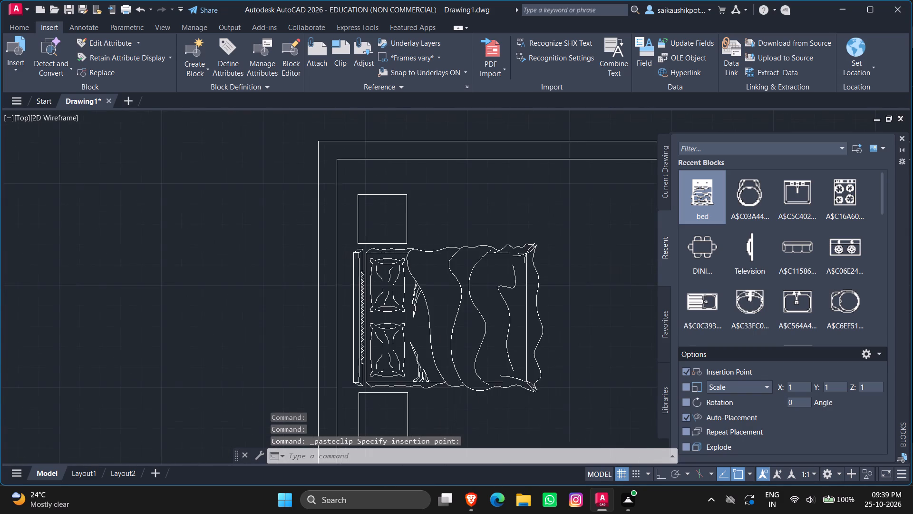
pyautogui.press('Escape')
pyautogui.press('Escape')
pyautogui.press('Escape')
pyautogui.press('Escape')
pyautogui.press('Escape')
# Copy the bed with both side tables and place the set outside the building, beside the lower-left room.
pyautogui.moveTo(463, 365); pyautogui.dragTo(436, 340)
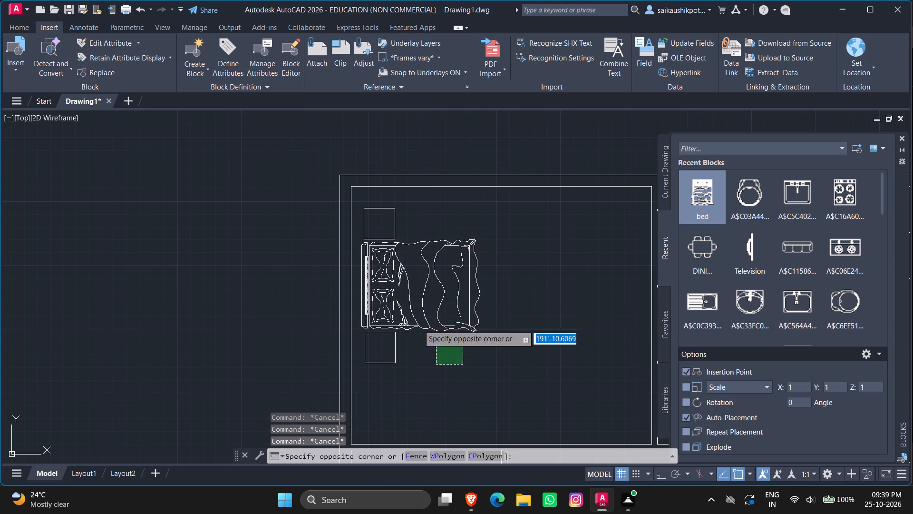
pyautogui.click(379, 221)
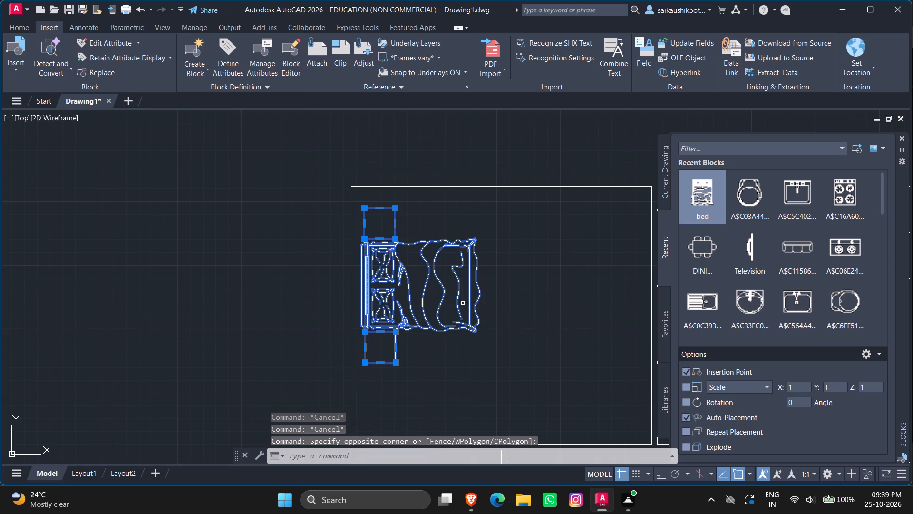
pyautogui.hotkey('ctrl', 'c')
pyautogui.hotkey('ctrl', 'v')
pyautogui.scroll(-5, 413, 253)
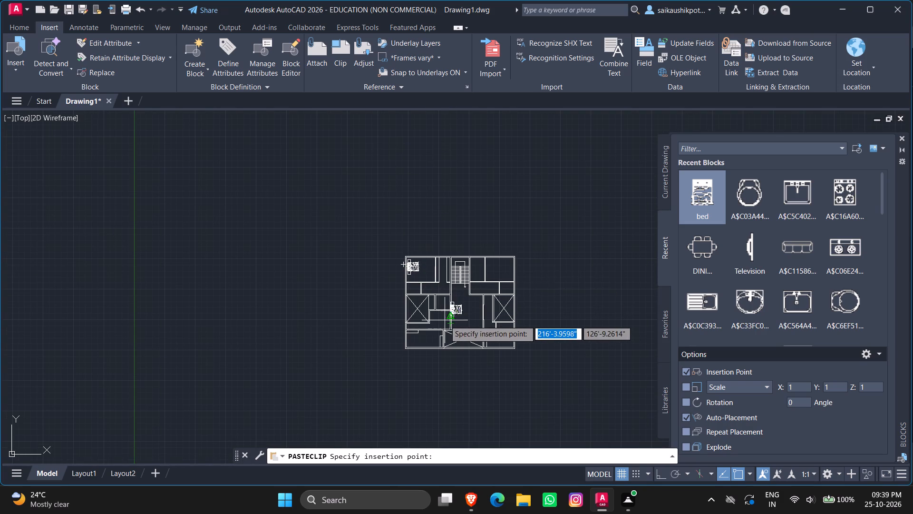
pyautogui.scroll(5, 419, 356)
pyautogui.scroll(1, 379, 327)
pyautogui.scroll(-2, 354, 338)
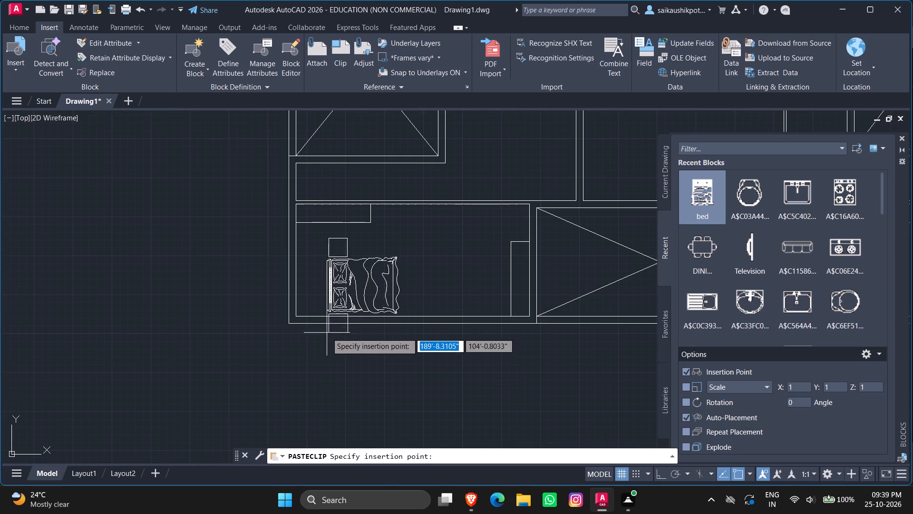
pyautogui.moveTo(190, 392); pyautogui.dragTo(185, 392)
# Scale the set outside the building by about 1.02 from its lower side table's bottom-left corner.
pyautogui.moveTo(269, 393); pyautogui.dragTo(249, 377)
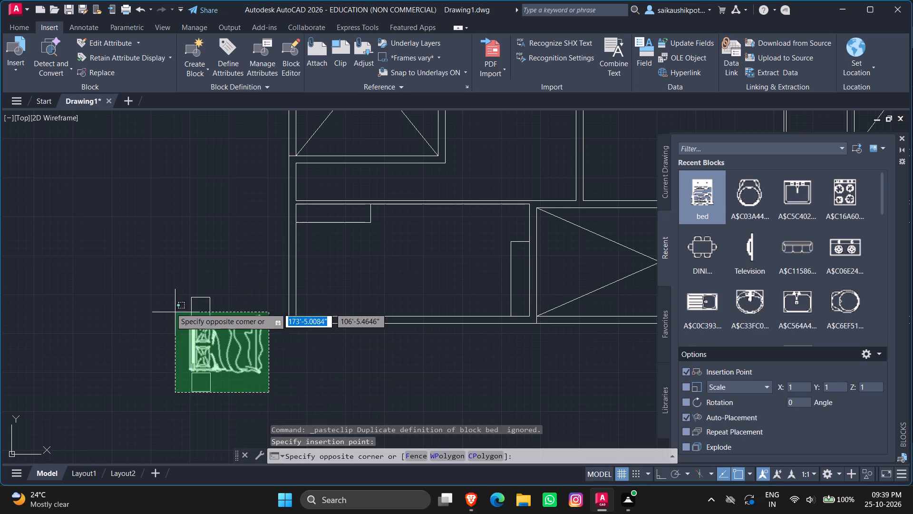
pyautogui.click(162, 295)
pyautogui.write('sc')
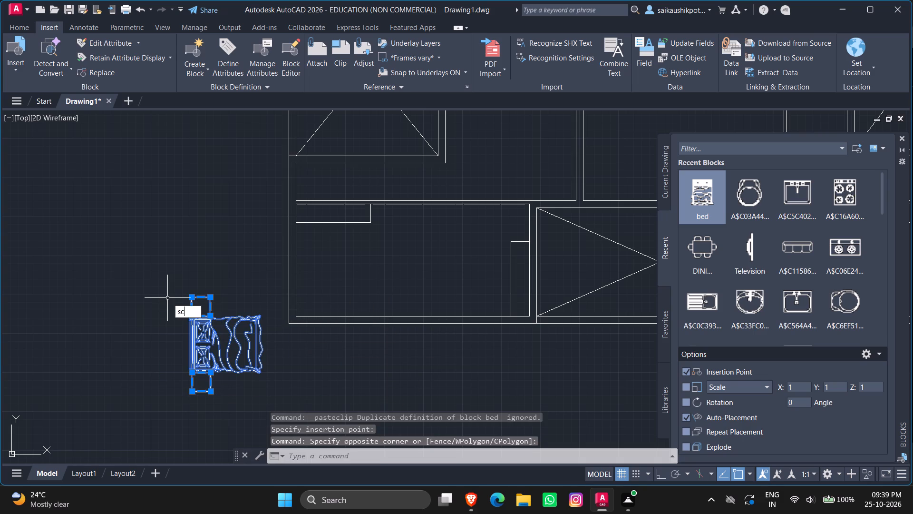
pyautogui.press('Return')
pyautogui.scroll(2, 190, 386)
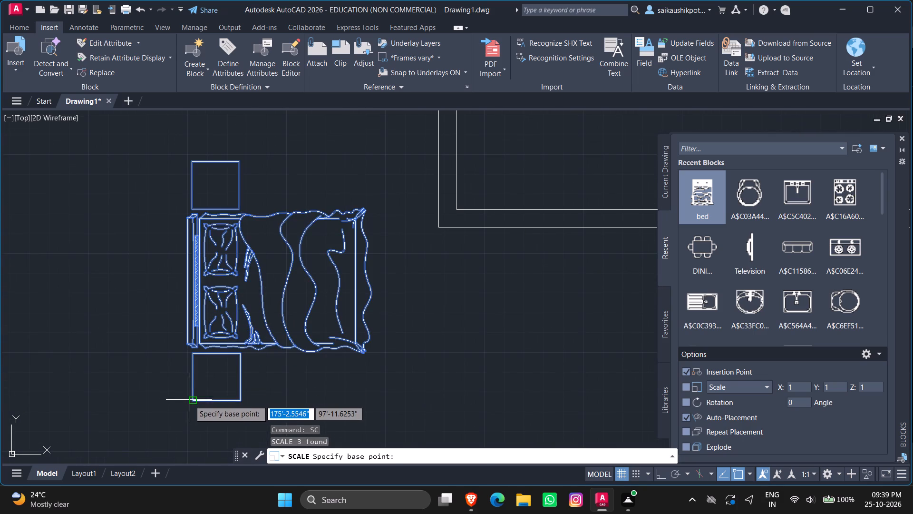
pyautogui.click(193, 400)
pyautogui.scroll(-2, 247, 338)
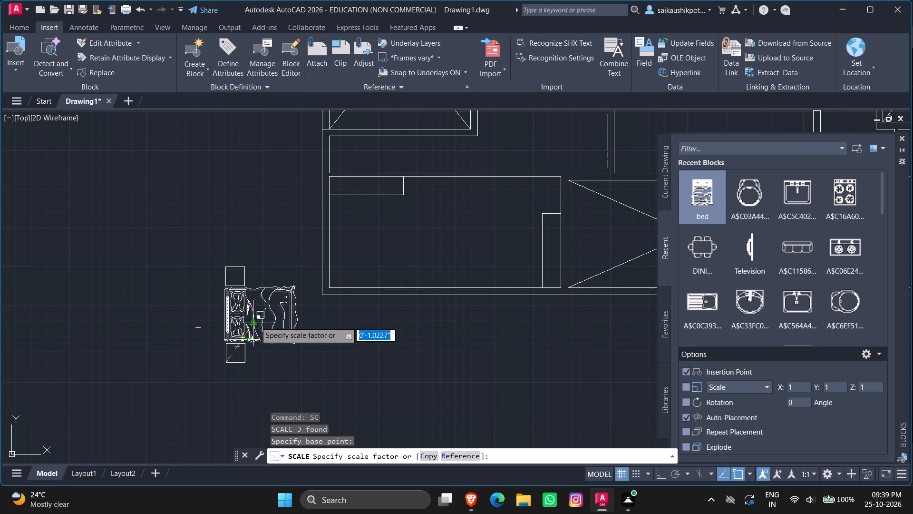
pyautogui.click(254, 324)
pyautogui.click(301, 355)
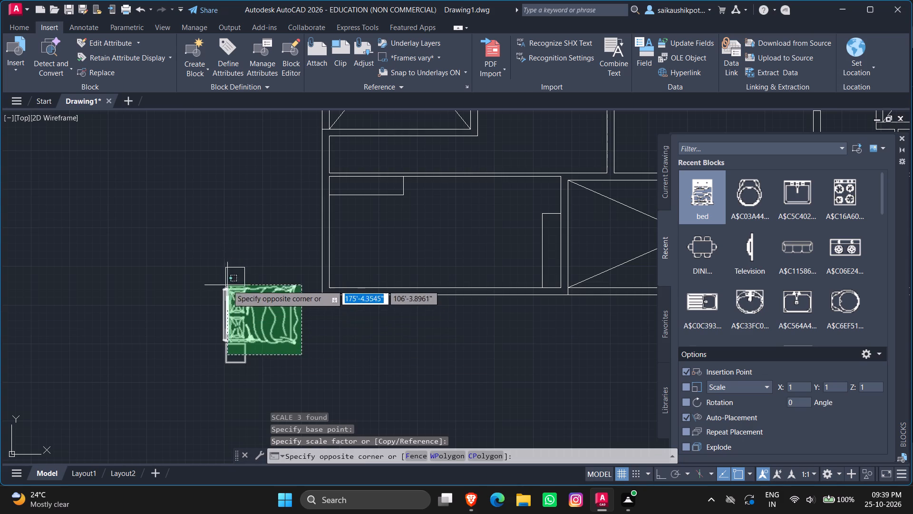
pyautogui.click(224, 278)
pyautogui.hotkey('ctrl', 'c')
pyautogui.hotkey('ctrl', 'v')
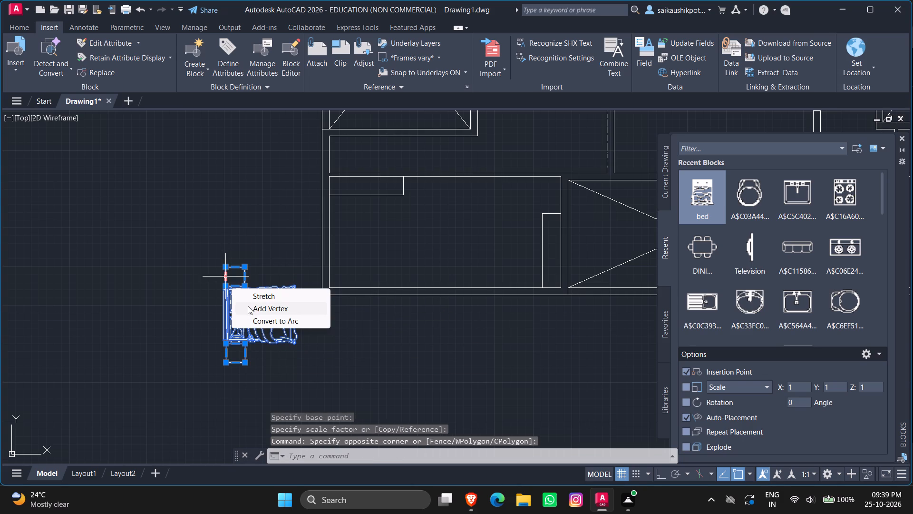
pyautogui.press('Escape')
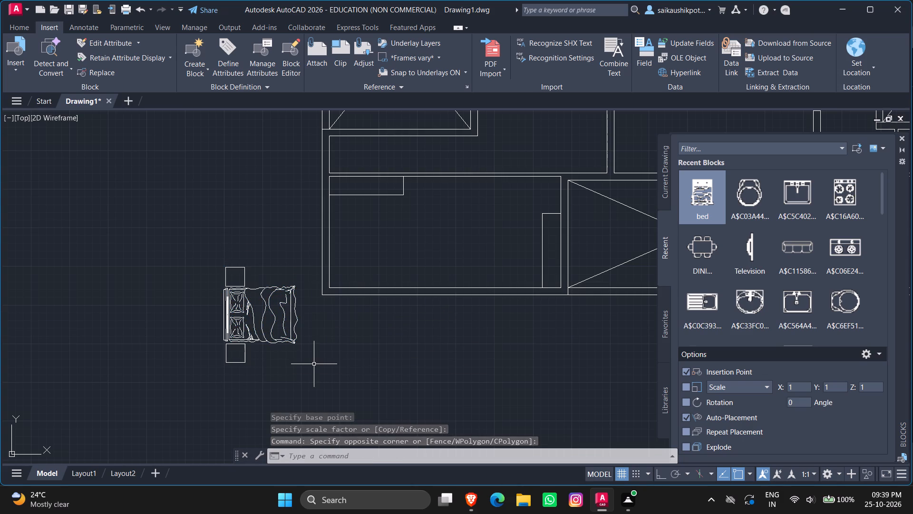
# Duplicate the outside bed set and place the copy up and to the left of it, outside the building.
pyautogui.moveTo(296, 376); pyautogui.dragTo(280, 364)
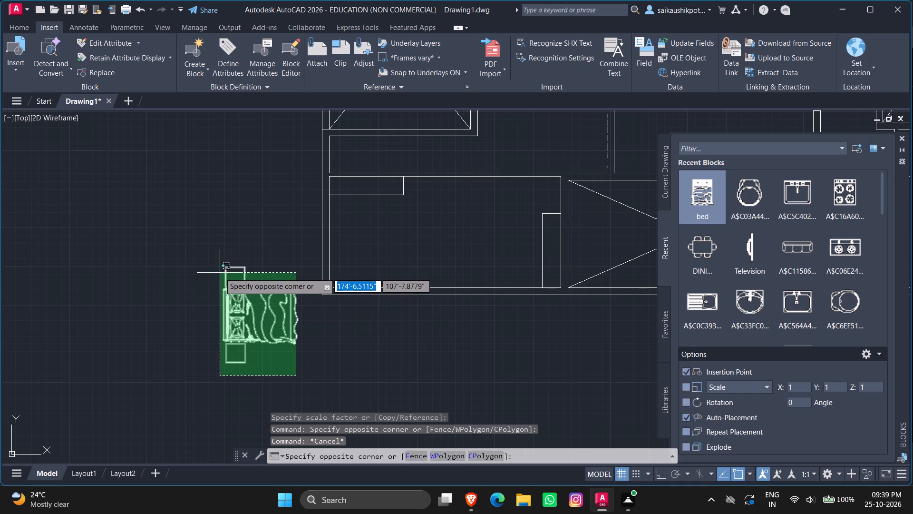
pyautogui.click(220, 273)
pyautogui.hotkey('ctrl', 'c')
pyautogui.hotkey('ctrl', 'v')
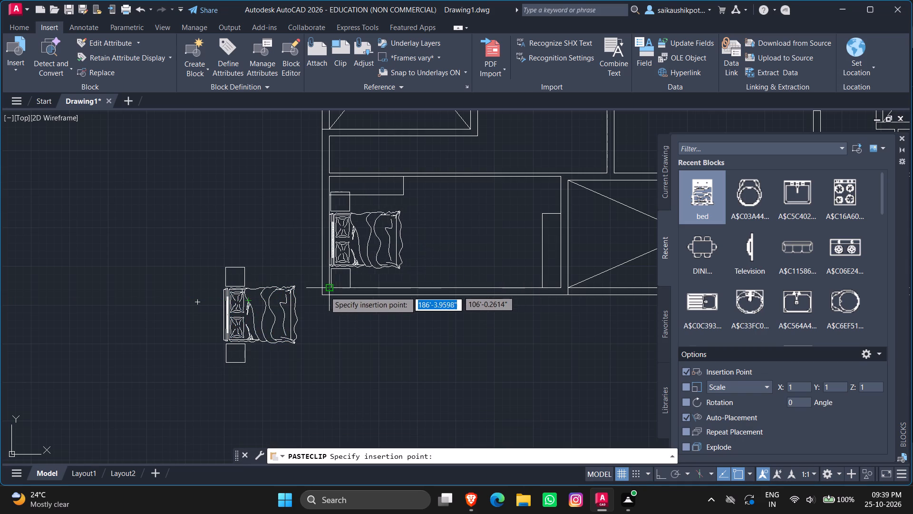
pyautogui.click(127, 263)
pyautogui.press('Escape')
# Scale the lower outside bed set by about 0.91 from its lower side table's bottom-left corner.
pyautogui.moveTo(318, 364); pyautogui.dragTo(303, 357)
pyautogui.click(214, 272)
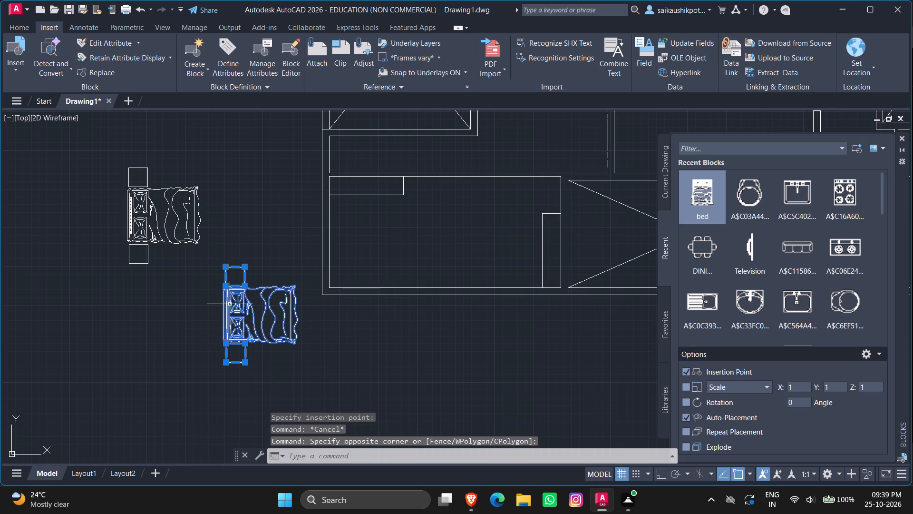
pyautogui.press('s')
pyautogui.press('c')
pyautogui.press('Return')
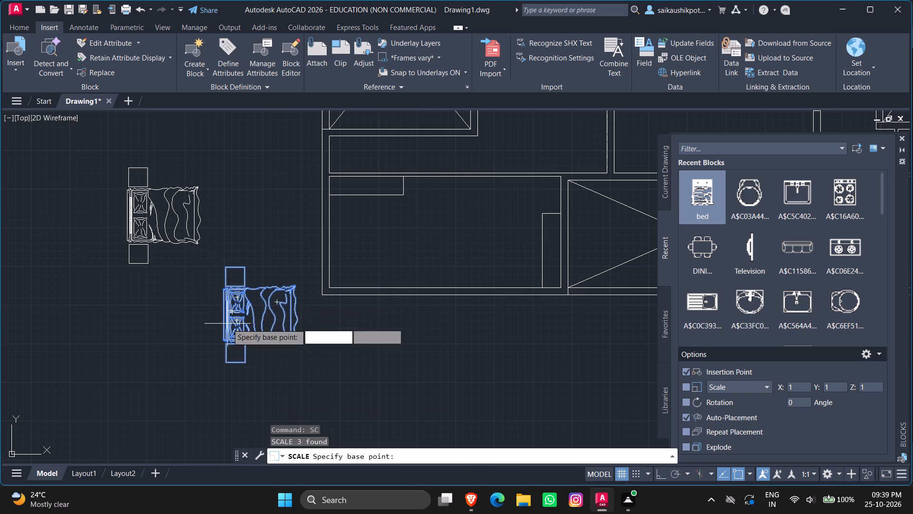
pyautogui.click(226, 363)
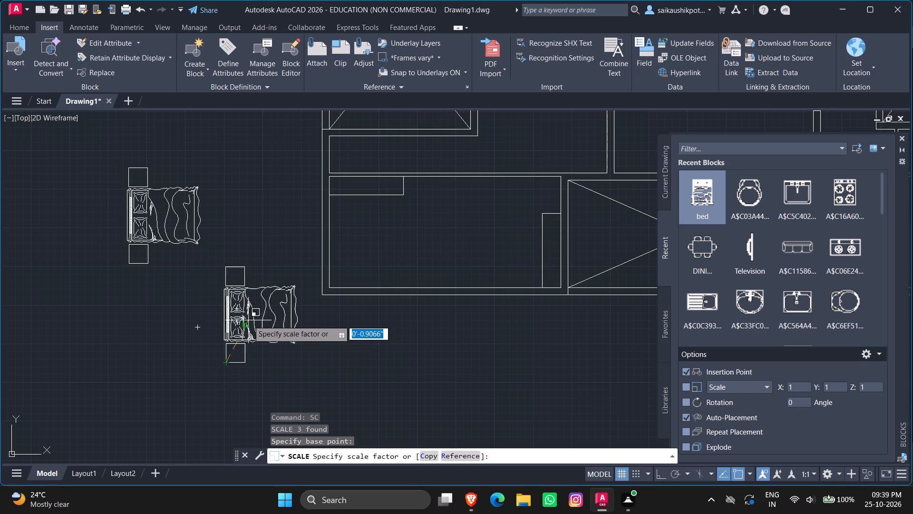
pyautogui.click(247, 321)
# Copy the reduced bed set into the lower-left room, at its bottom-left corner against the outer wall.
pyautogui.moveTo(310, 381); pyautogui.dragTo(300, 376)
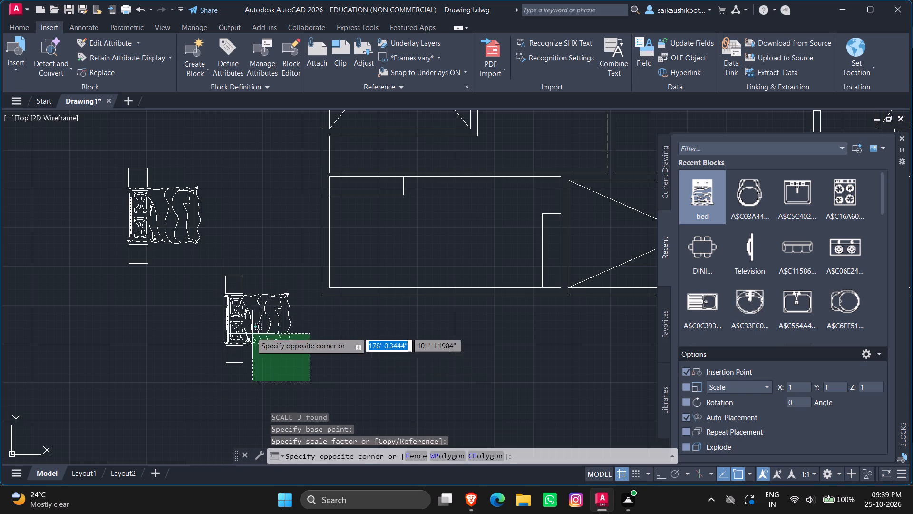
pyautogui.click(211, 276)
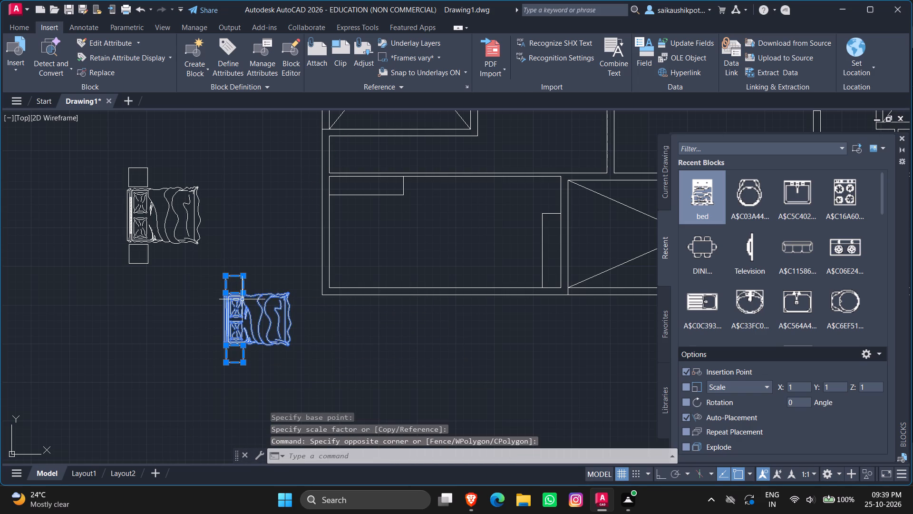
pyautogui.hotkey('ctrl', 'c')
pyautogui.hotkey('ctrl', 'v')
pyautogui.click(332, 289)
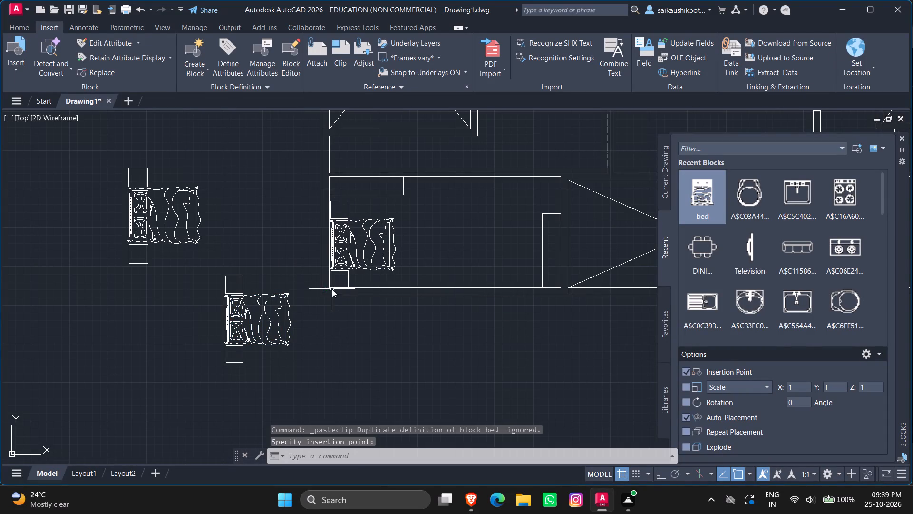
pyautogui.press('Escape')
pyautogui.press('Escape')
pyautogui.press('Escape')
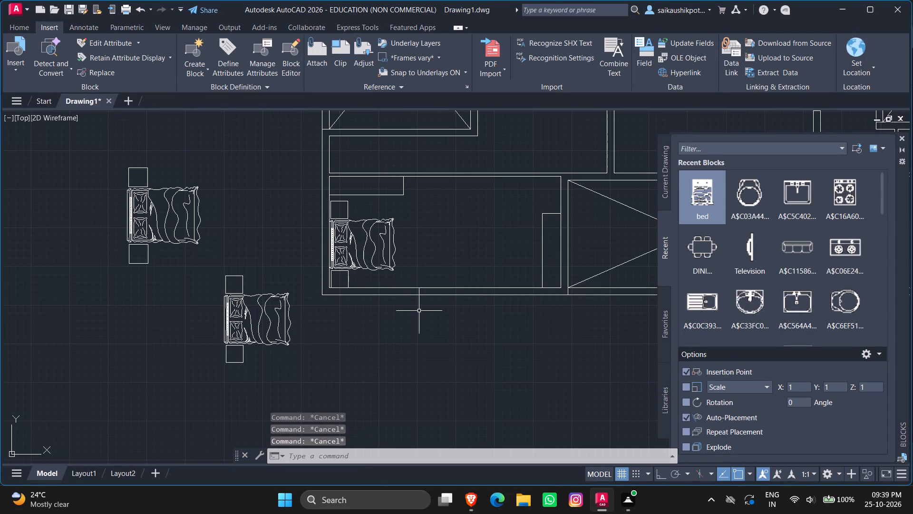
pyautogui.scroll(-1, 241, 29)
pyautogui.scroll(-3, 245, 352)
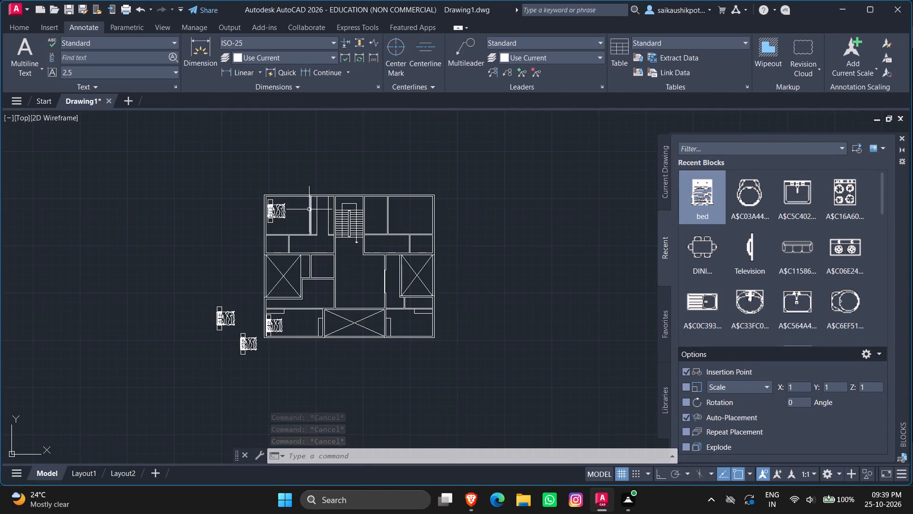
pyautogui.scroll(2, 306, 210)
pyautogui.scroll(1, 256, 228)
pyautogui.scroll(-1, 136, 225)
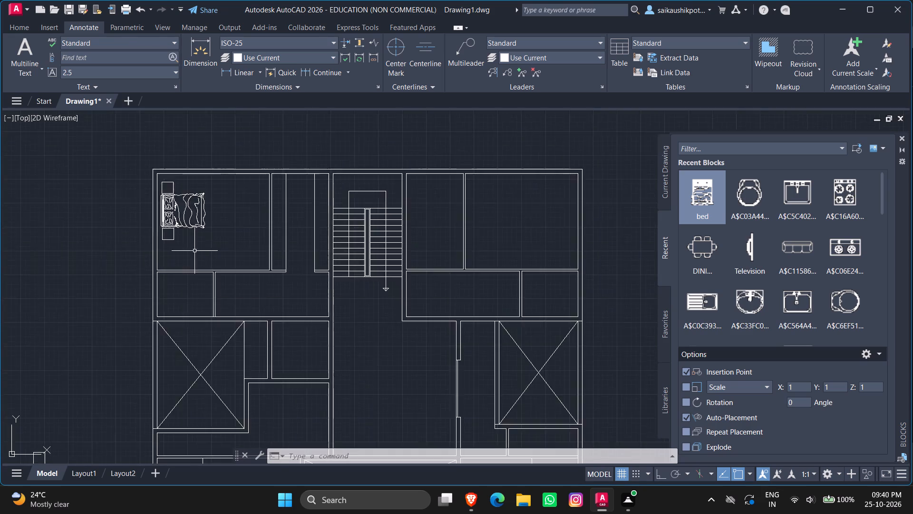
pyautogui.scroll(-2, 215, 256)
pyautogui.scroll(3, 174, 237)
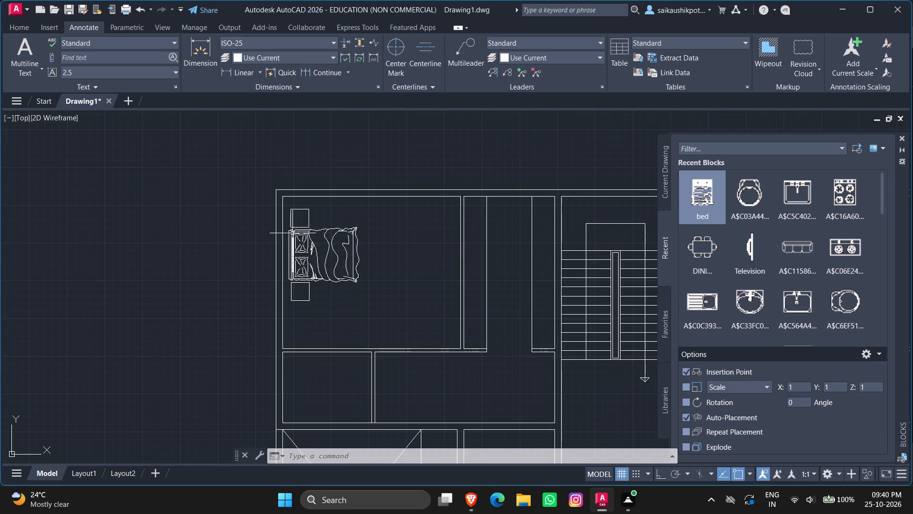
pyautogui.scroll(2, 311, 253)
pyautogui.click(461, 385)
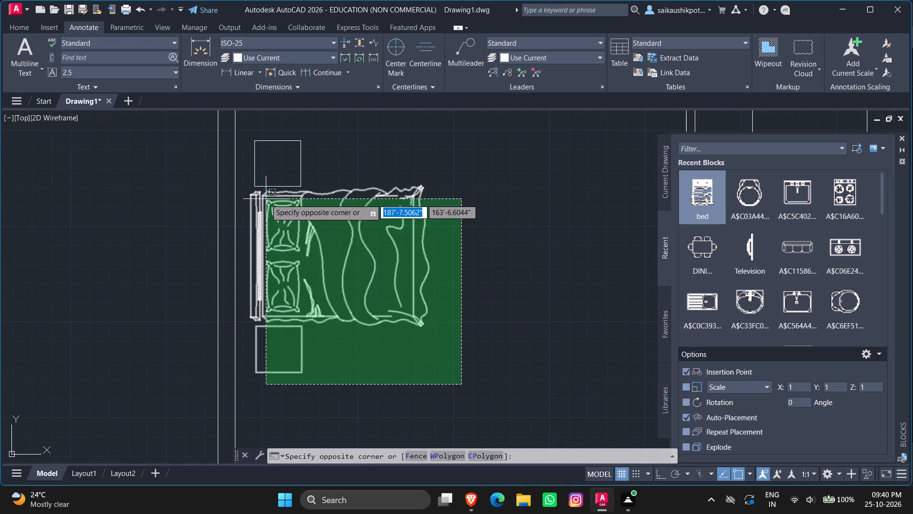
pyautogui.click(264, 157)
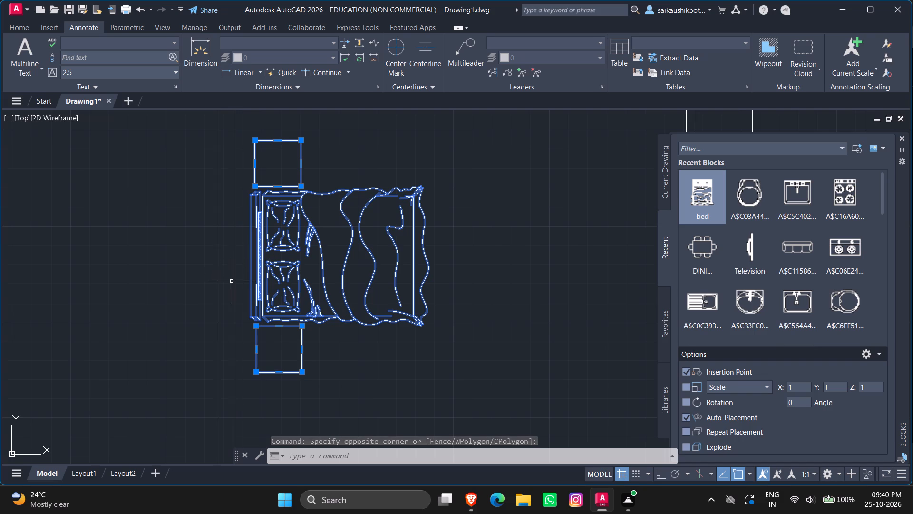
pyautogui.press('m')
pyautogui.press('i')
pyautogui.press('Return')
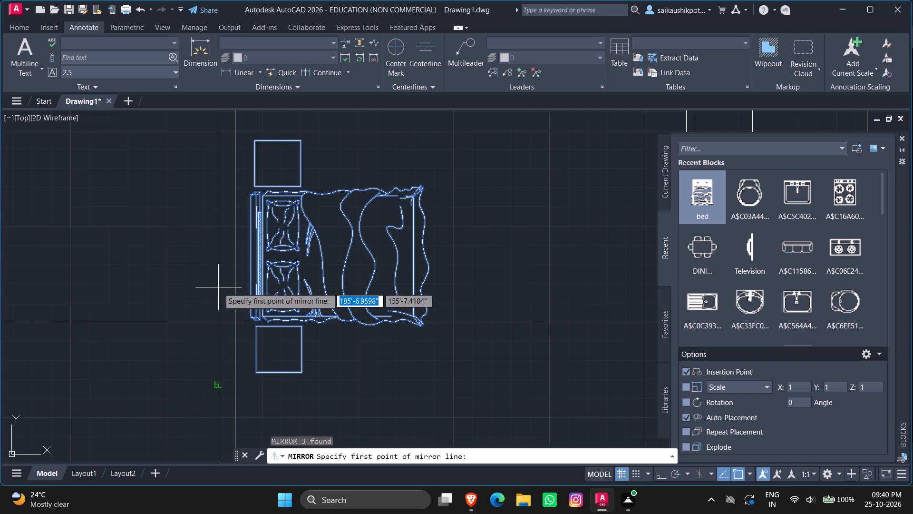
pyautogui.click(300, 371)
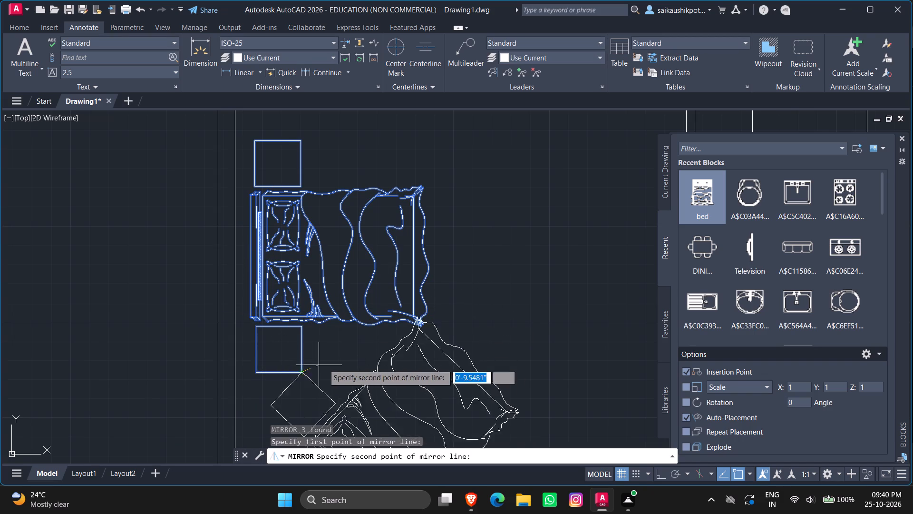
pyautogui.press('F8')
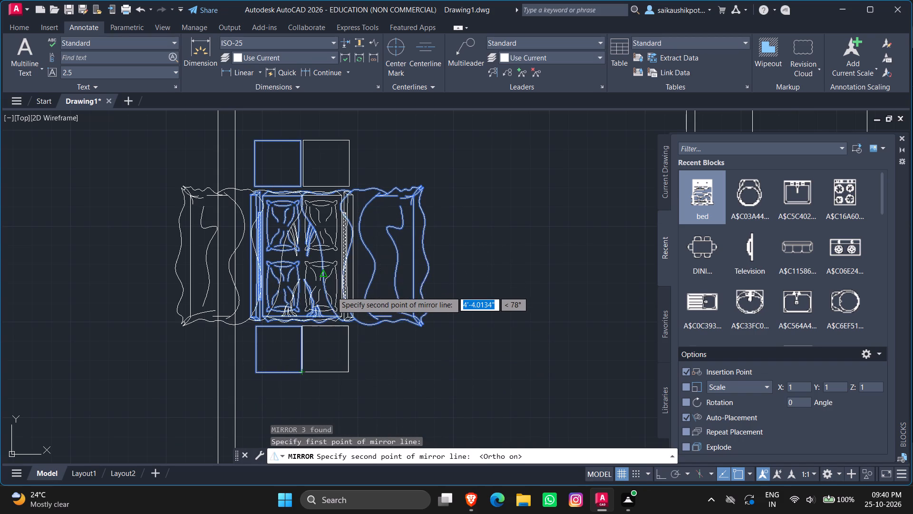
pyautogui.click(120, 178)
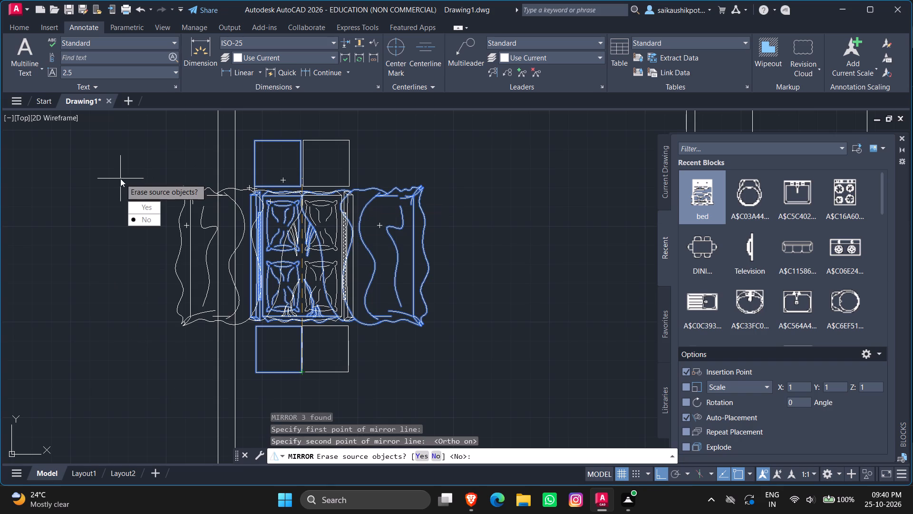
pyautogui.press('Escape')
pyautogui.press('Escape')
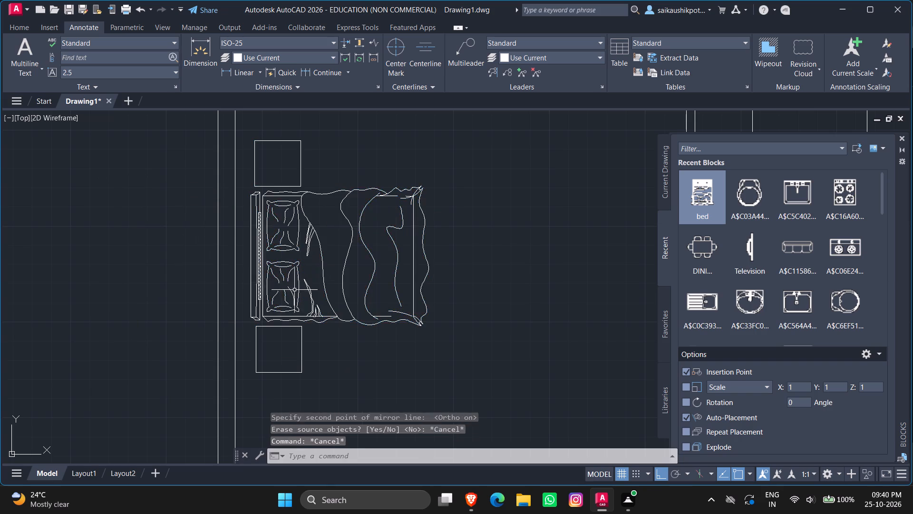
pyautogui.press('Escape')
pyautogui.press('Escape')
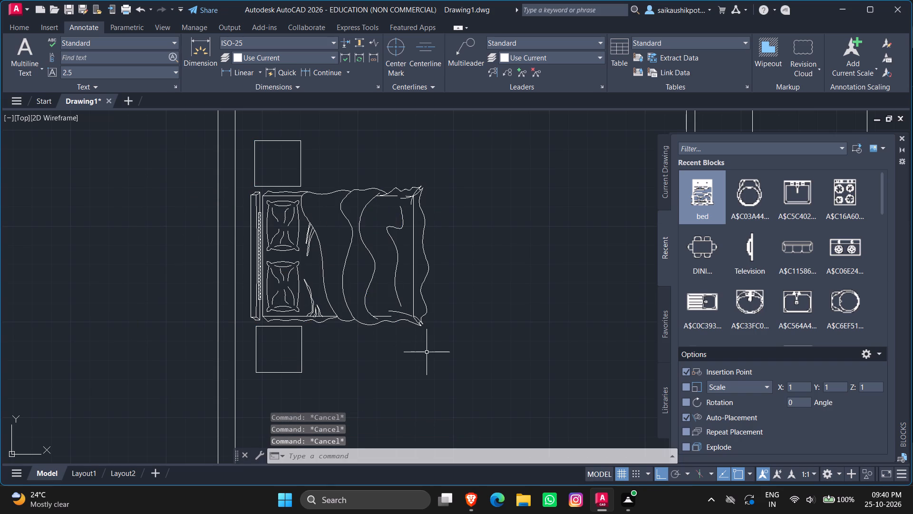
# Copy the bed and its two side tables from the upper-left bedroom into the building's upper-right corner room.
pyautogui.click(440, 349)
pyautogui.click(270, 168)
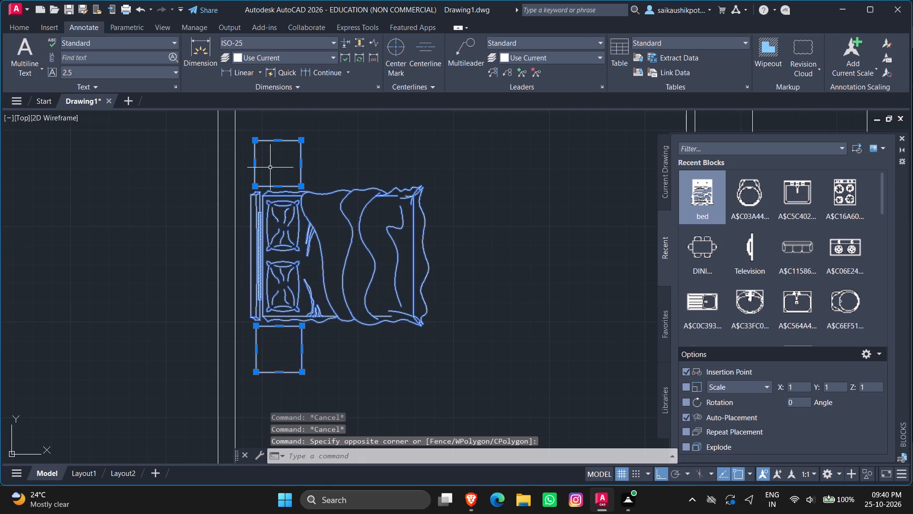
pyautogui.hotkey('ctrl', 'c')
pyautogui.hotkey('ctrl', 'v')
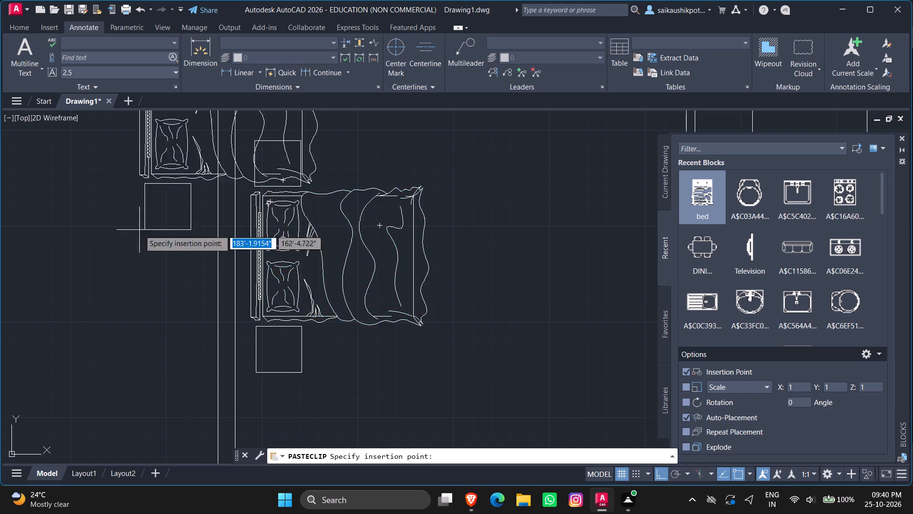
pyautogui.scroll(-4, 104, 276)
pyautogui.scroll(3, 365, 325)
pyautogui.scroll(-3, 311, 317)
pyautogui.scroll(2, 320, 316)
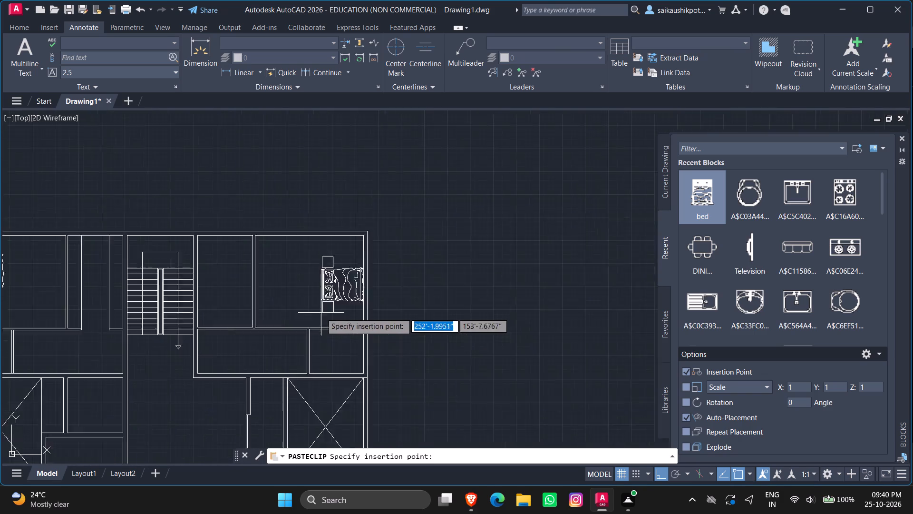
pyautogui.scroll(1, 321, 312)
pyautogui.click(185, 300)
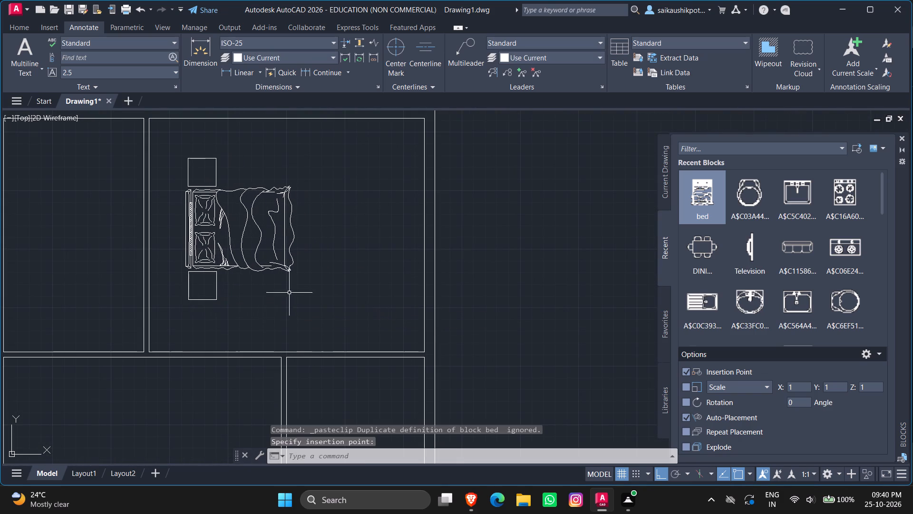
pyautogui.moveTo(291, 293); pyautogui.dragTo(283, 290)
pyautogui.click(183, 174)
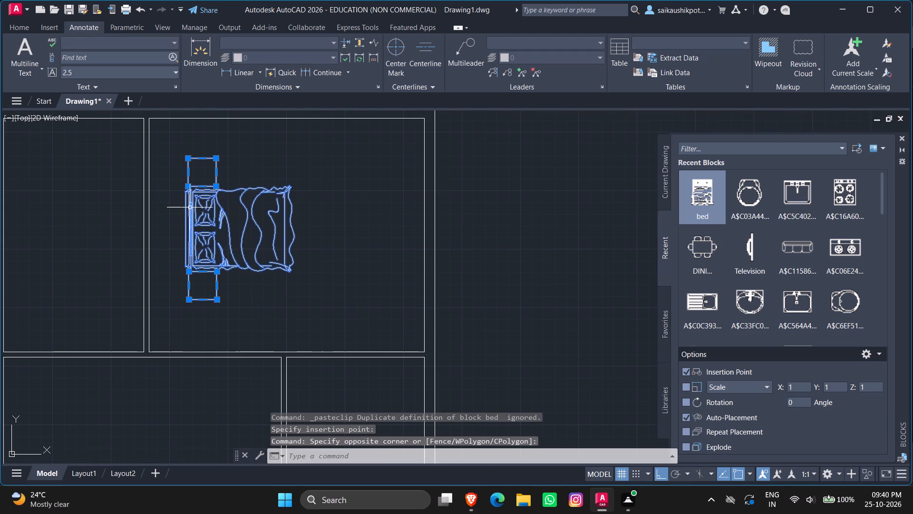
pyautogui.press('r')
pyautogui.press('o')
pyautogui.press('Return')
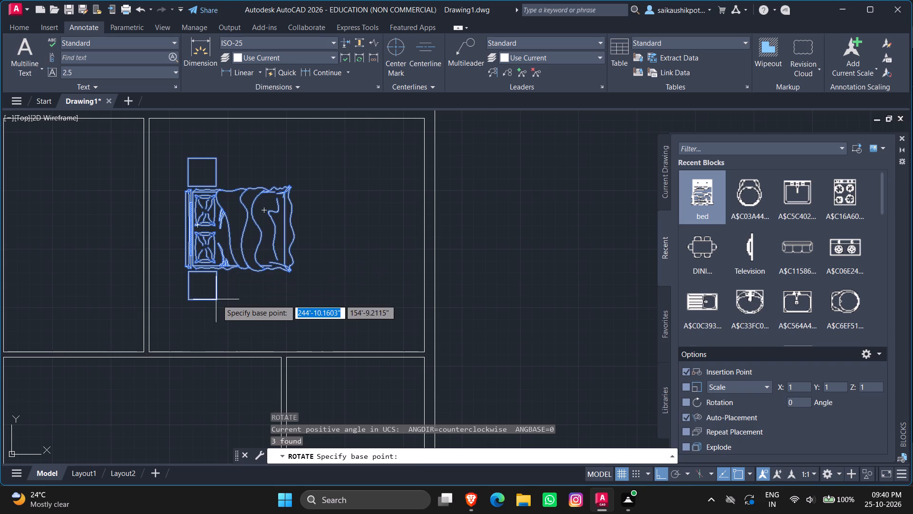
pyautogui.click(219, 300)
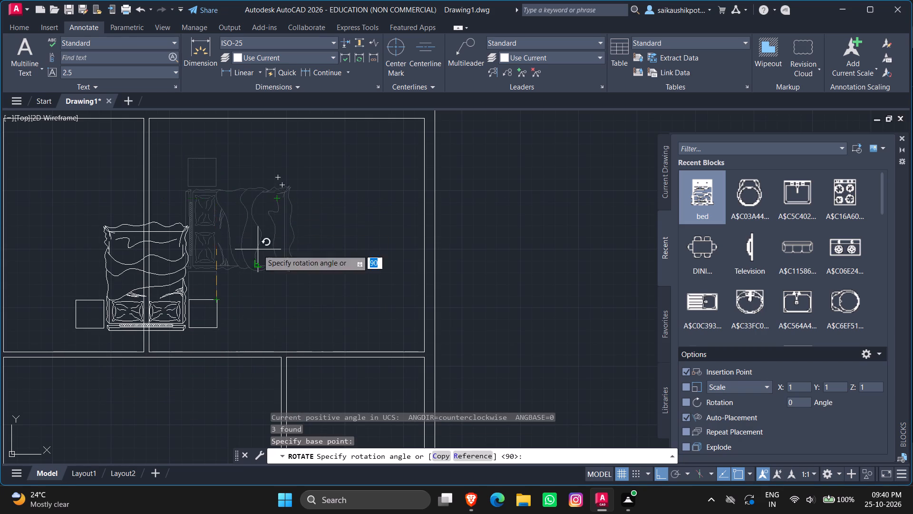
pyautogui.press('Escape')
# Mirror the upper-right room's bed set about a vertical line through its lower side table's bottom-right corner, erasing the source objects.
pyautogui.click(274, 298)
pyautogui.click(199, 173)
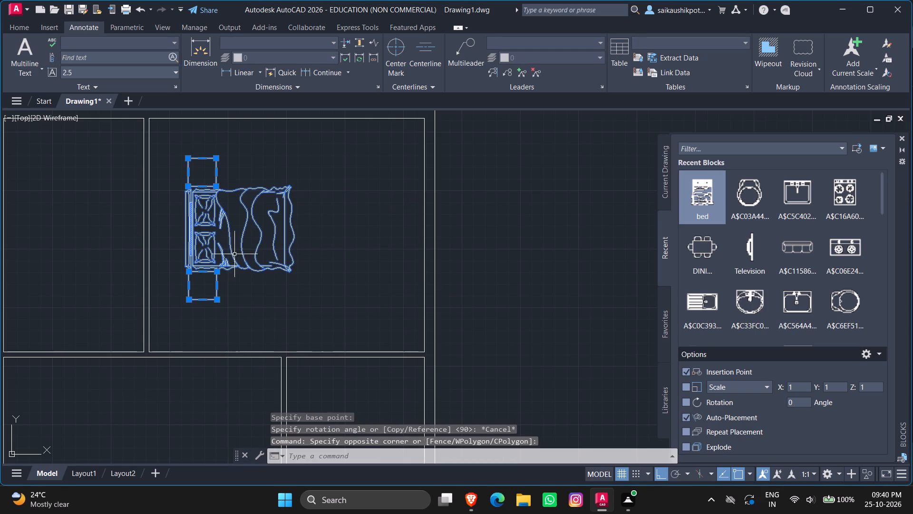
pyautogui.press('m')
pyautogui.press('i')
pyautogui.press('Return')
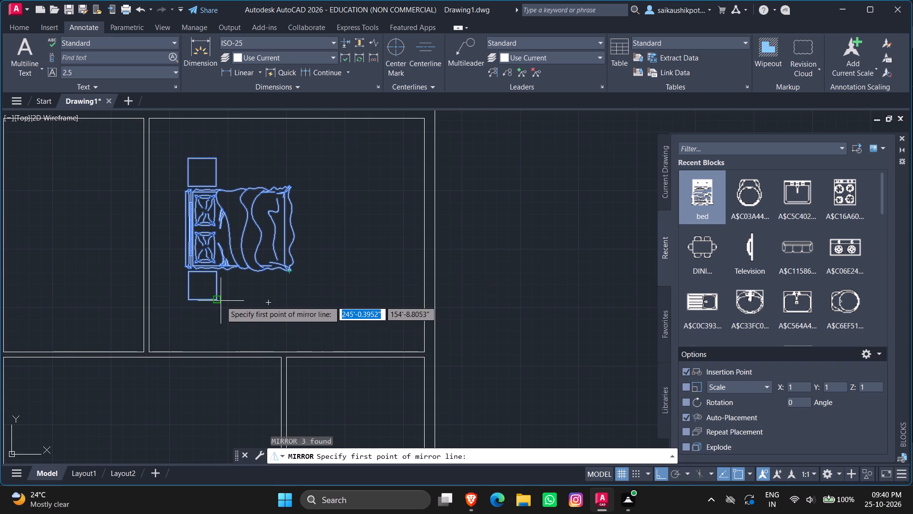
pyautogui.click(217, 301)
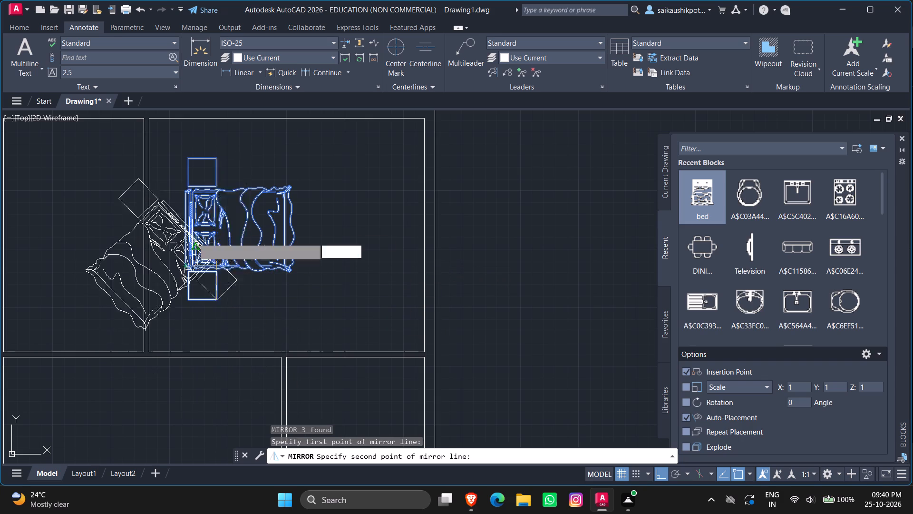
pyautogui.click(197, 127)
pyautogui.moveTo(219, 158); pyautogui.dragTo(197, 127)
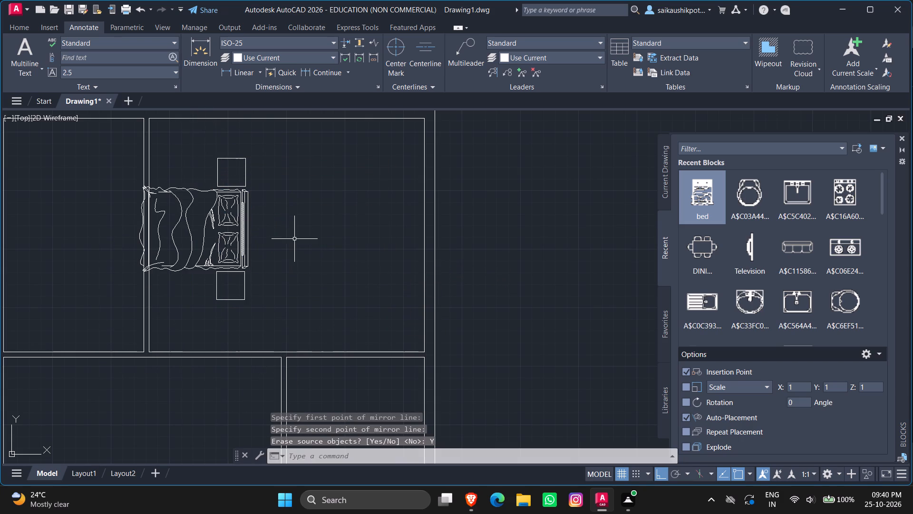
# Move the mirrored bed set about 11'-9" horizontally to the right, with its headboard near the upper-right room's outer wall.
pyautogui.click(288, 286)
pyautogui.click(202, 158)
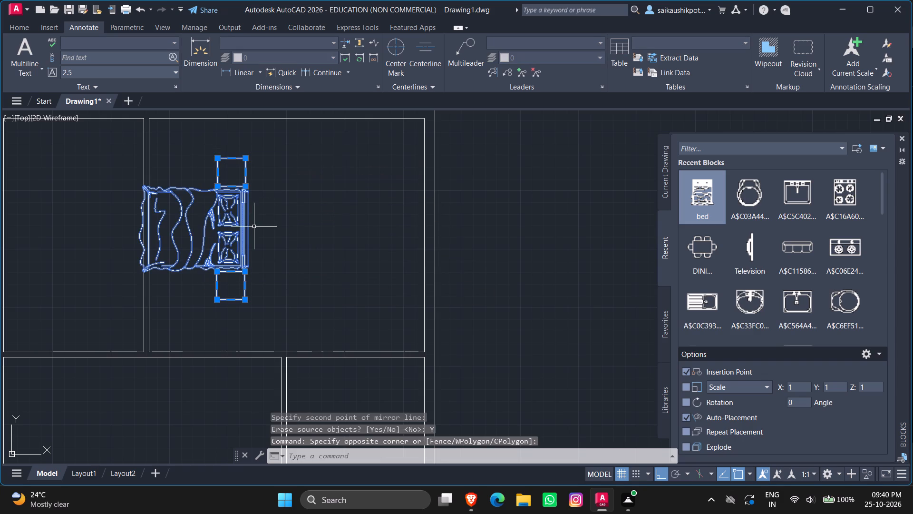
pyautogui.press('m')
pyautogui.press('Return')
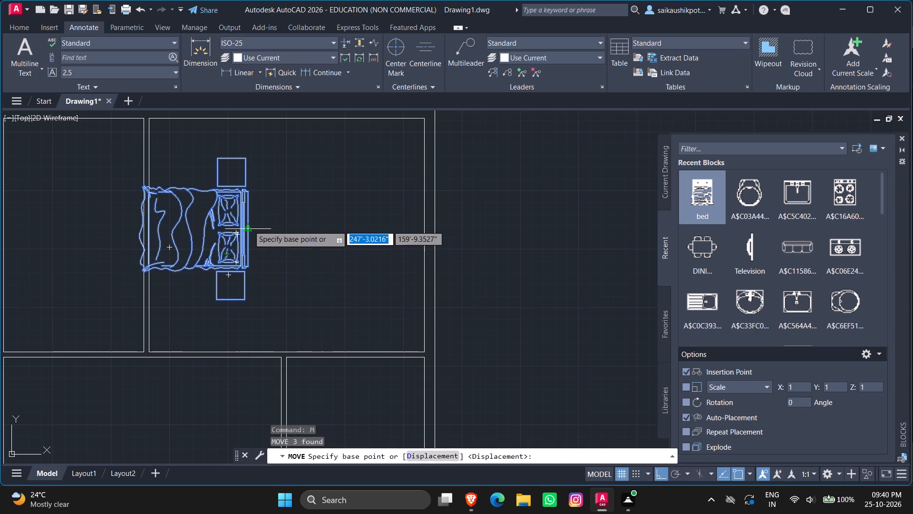
pyautogui.click(249, 226)
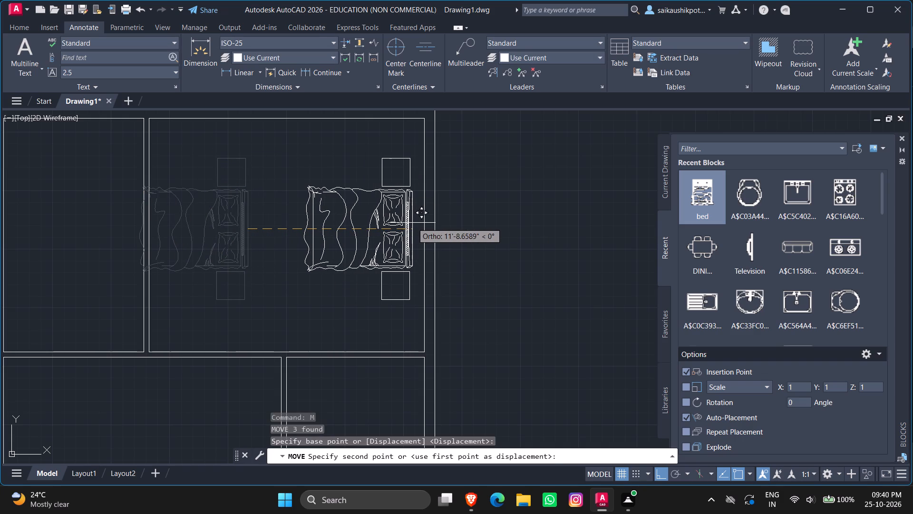
pyautogui.click(412, 223)
pyautogui.press('Escape')
pyautogui.press('Escape')
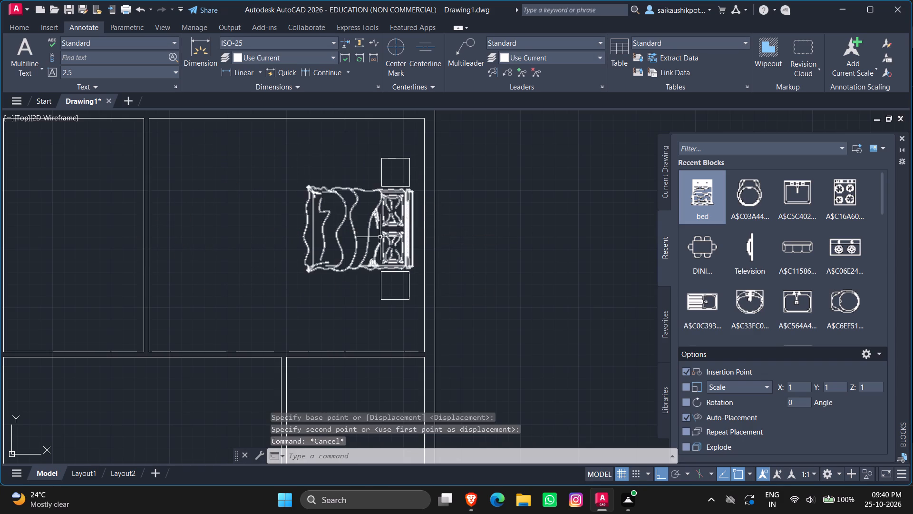
pyautogui.press('Escape')
pyautogui.scroll(-4, 334, 265)
pyautogui.press('Escape')
pyautogui.press('Escape')
pyautogui.press('Escape')
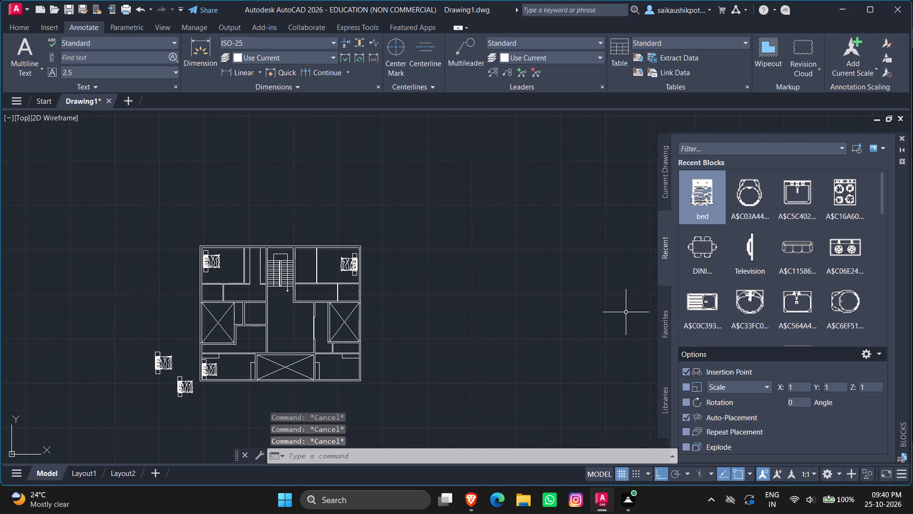
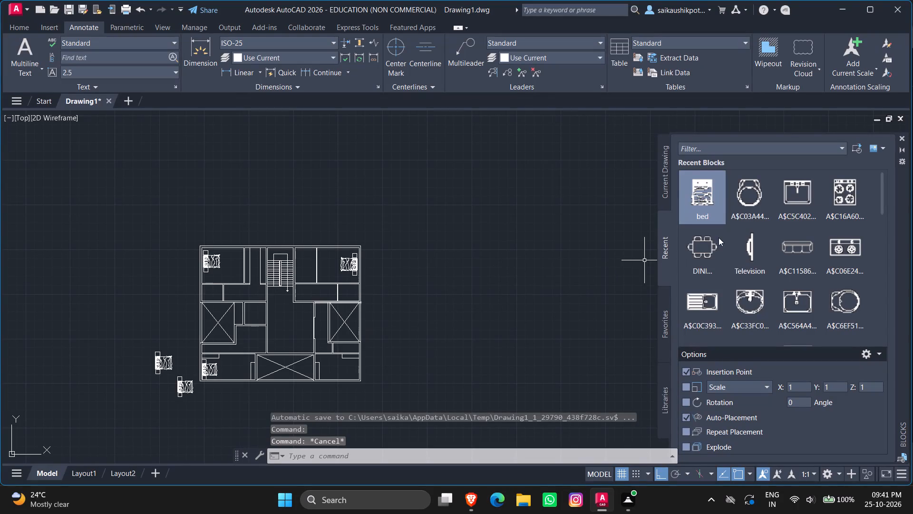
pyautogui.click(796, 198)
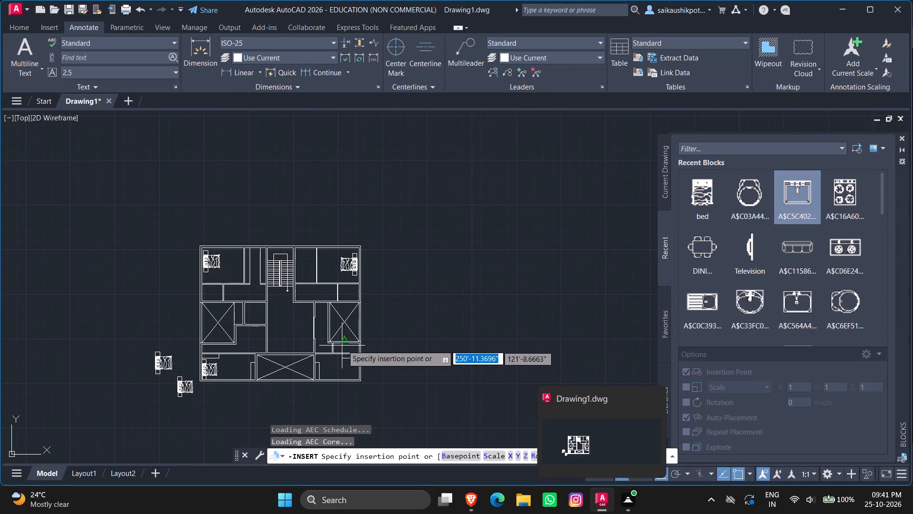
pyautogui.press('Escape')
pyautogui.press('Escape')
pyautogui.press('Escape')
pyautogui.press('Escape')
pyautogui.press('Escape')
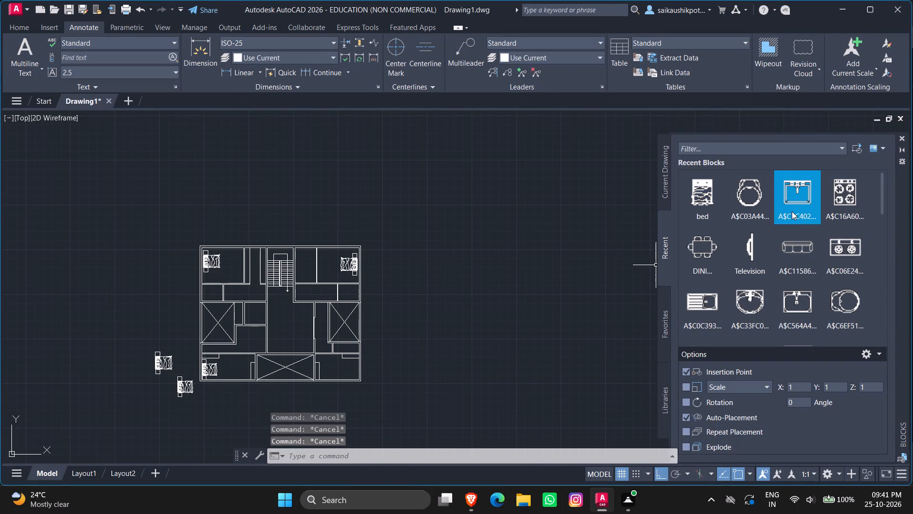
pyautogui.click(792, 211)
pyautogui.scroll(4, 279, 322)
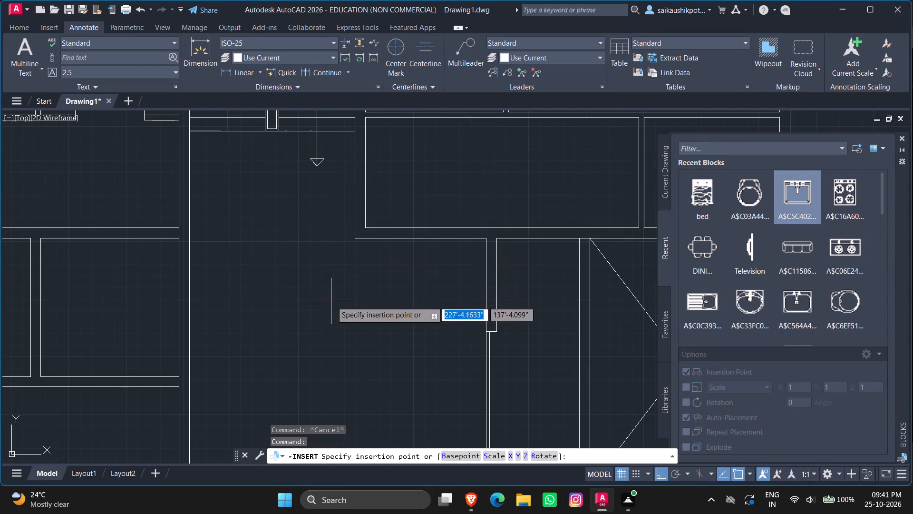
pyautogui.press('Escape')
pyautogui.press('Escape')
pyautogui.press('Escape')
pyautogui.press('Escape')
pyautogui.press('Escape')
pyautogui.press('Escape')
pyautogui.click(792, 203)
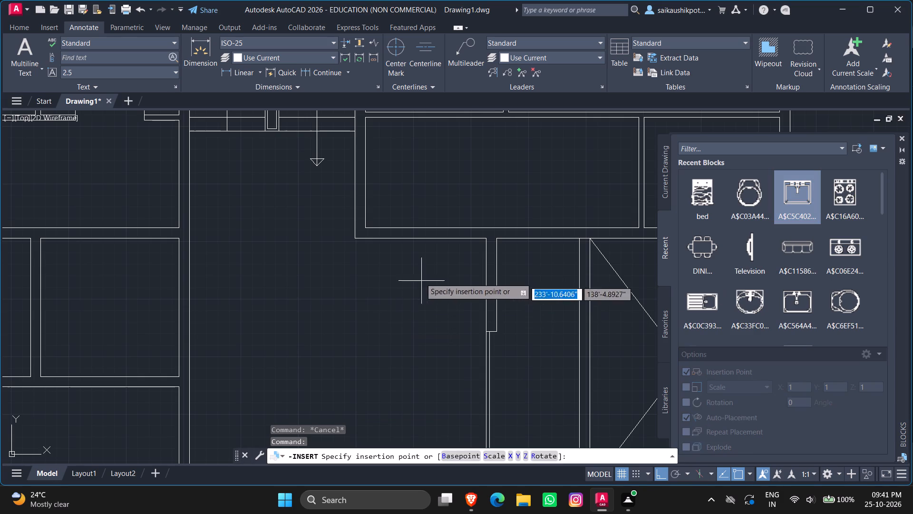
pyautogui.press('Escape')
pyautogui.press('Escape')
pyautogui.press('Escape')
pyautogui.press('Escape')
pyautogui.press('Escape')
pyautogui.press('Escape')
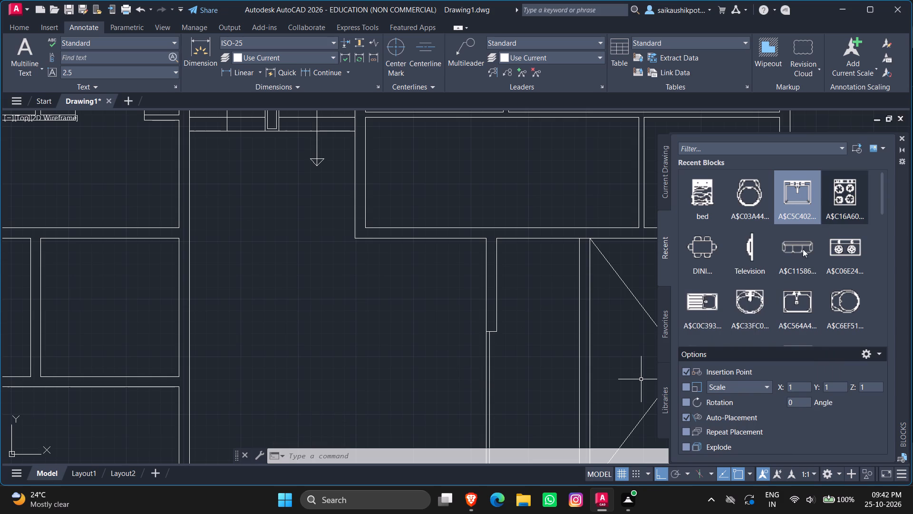
# Insert the sink block A$C564A496C inside the small room below the upper-right bedroom, near its lower wall.
pyautogui.click(791, 299)
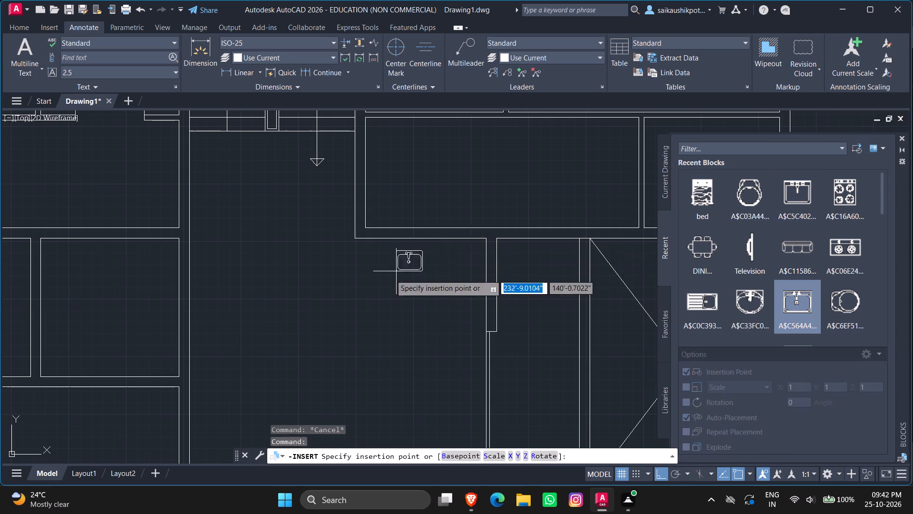
pyautogui.scroll(-3, 372, 287)
pyautogui.scroll(4, 451, 291)
pyautogui.scroll(-3, 412, 309)
pyautogui.scroll(1, 395, 305)
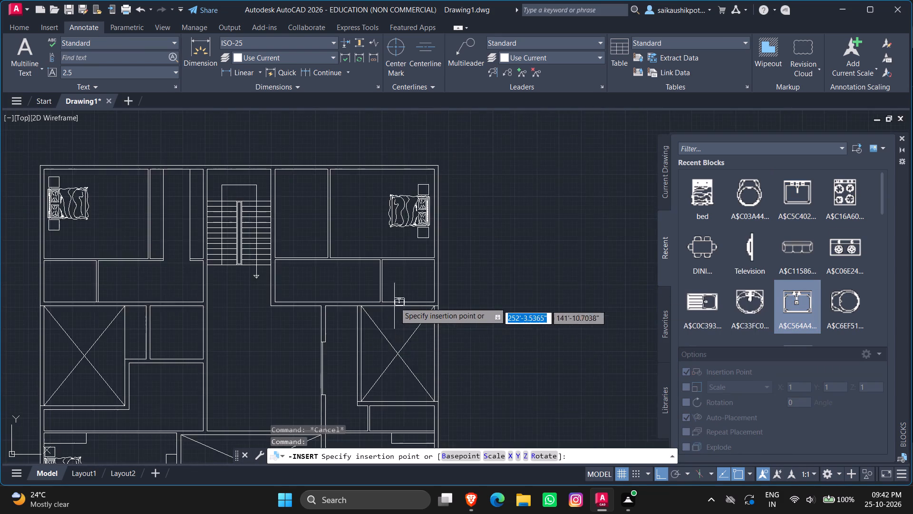
pyautogui.scroll(3, 395, 300)
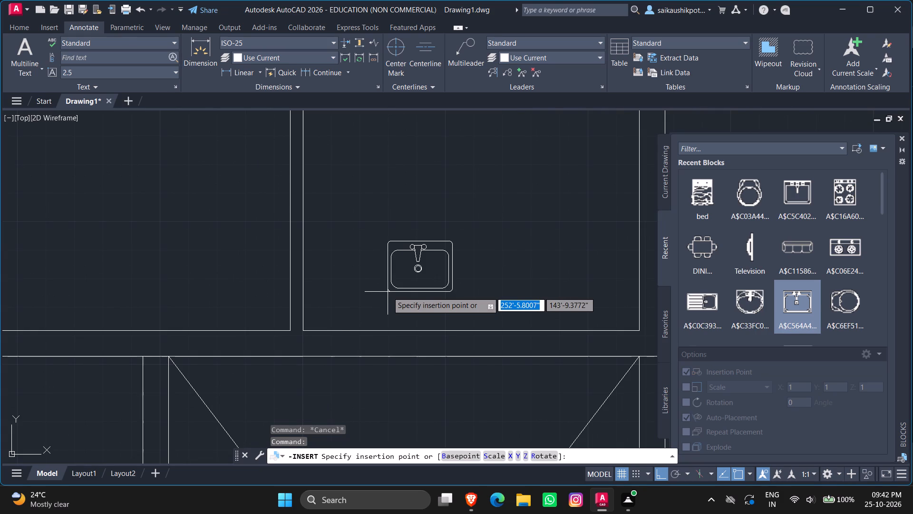
pyautogui.click(347, 310)
# Rotate the sink 180 degrees about its drain so the faucet faces the room's lower wall.
pyautogui.scroll(1, 404, 254)
pyautogui.moveTo(435, 277); pyautogui.dragTo(388, 299)
pyautogui.click(362, 315)
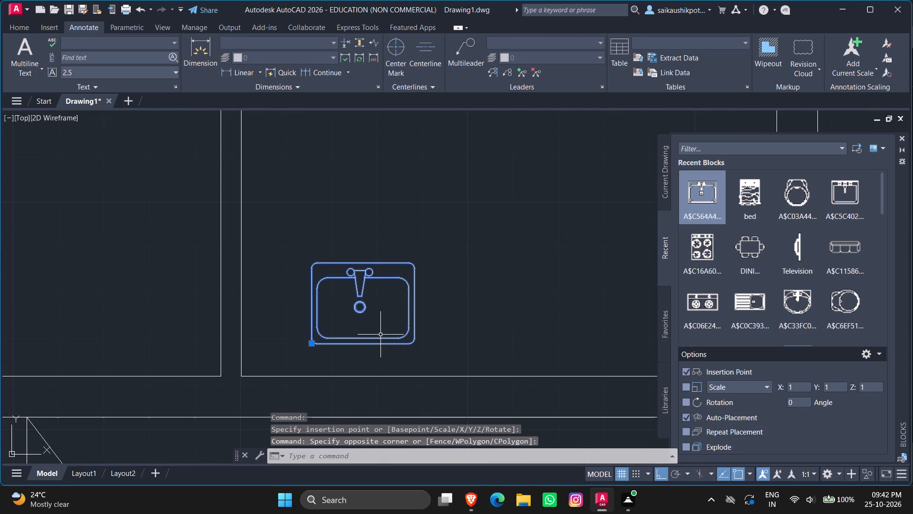
pyautogui.press('r')
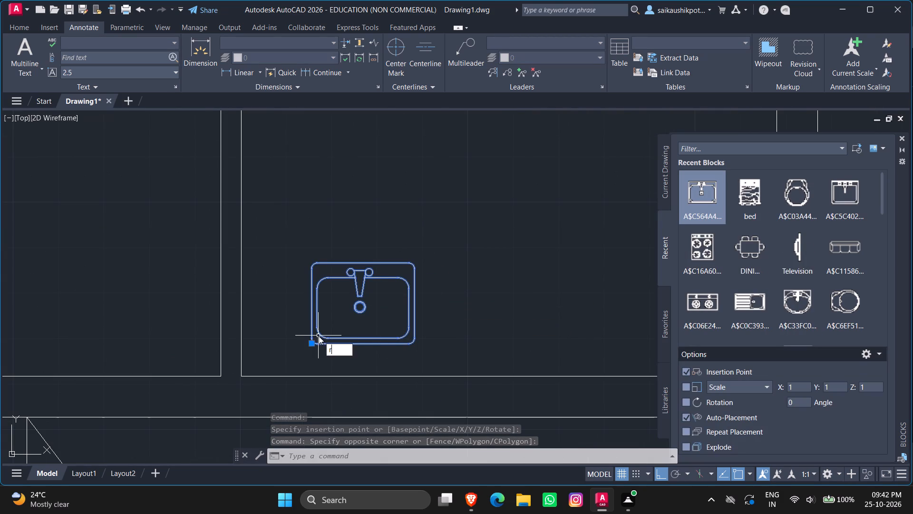
pyautogui.press('o')
pyautogui.press('Return')
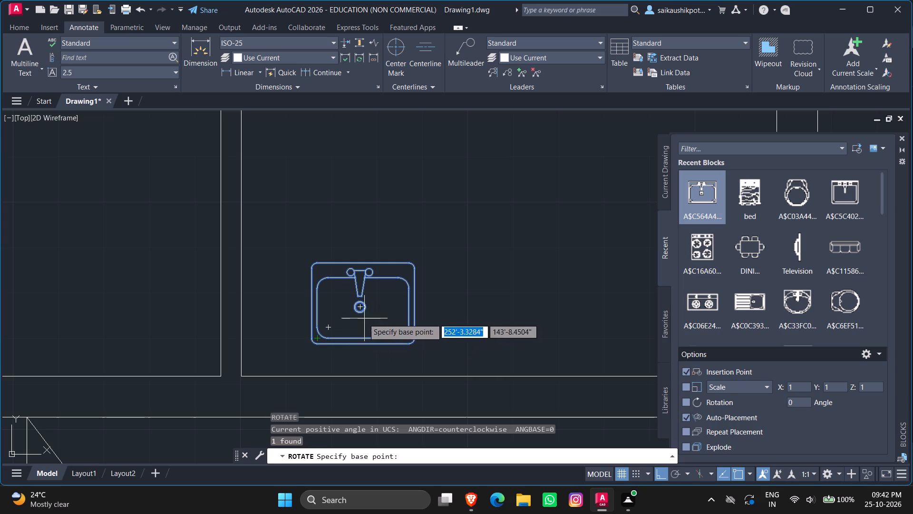
pyautogui.click(361, 306)
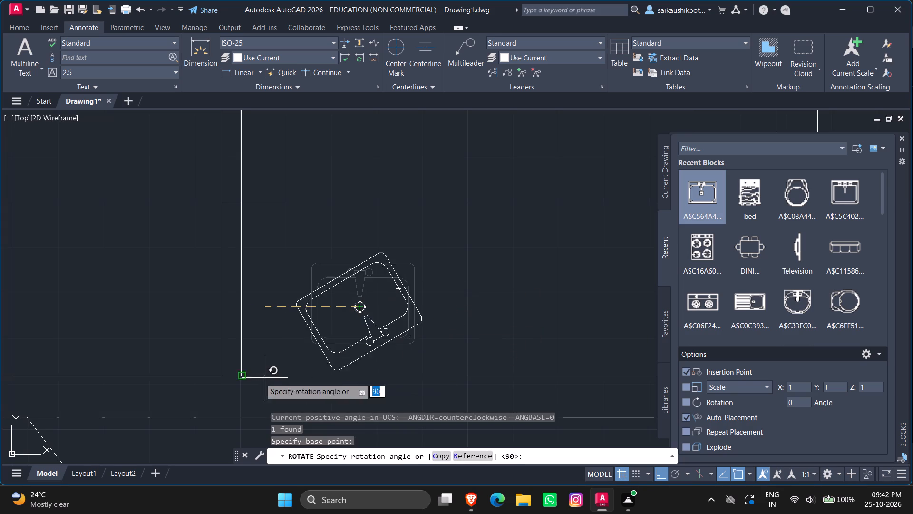
pyautogui.click(126, 279)
# Move the rotated sink down and to the left so it sits closer to the room's lower wall.
pyautogui.moveTo(469, 255); pyautogui.dragTo(423, 273)
pyautogui.click(367, 289)
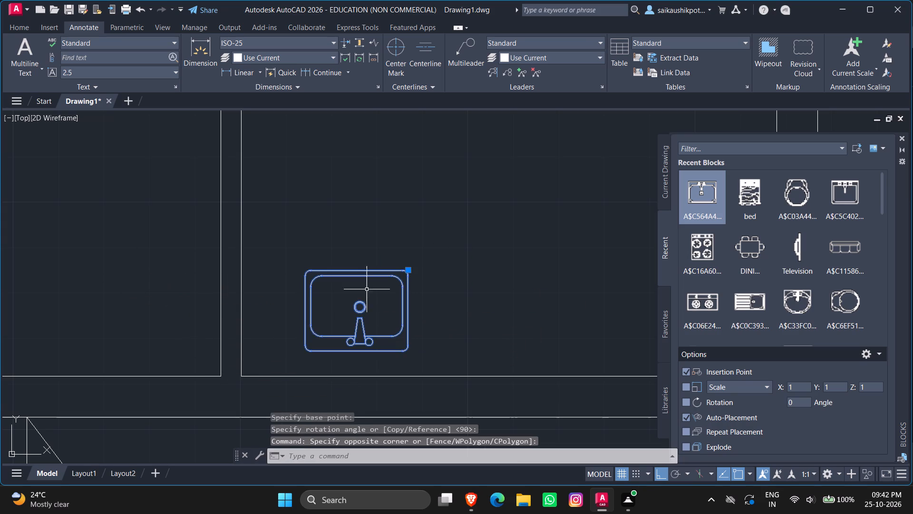
pyautogui.click(409, 270)
pyautogui.click(395, 286)
pyautogui.press('Escape')
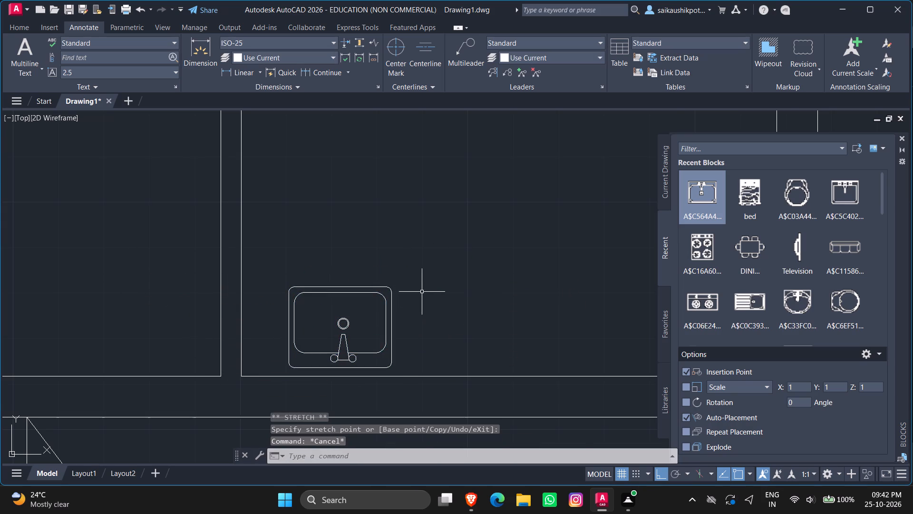
# Copy the rotated sink and paste it against the lower wall of the room adjoining the small room below the upper-left bedroom.
pyautogui.scroll(-2, 418, 291)
pyautogui.scroll(1, 416, 336)
pyautogui.moveTo(407, 280); pyautogui.dragTo(383, 285)
pyautogui.click(365, 289)
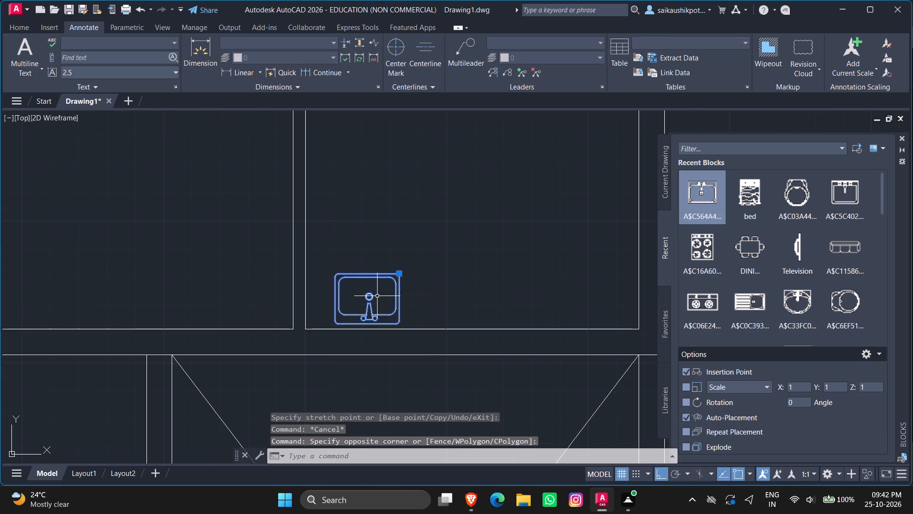
pyautogui.hotkey('ctrl', 'c')
pyautogui.hotkey('ctrl', 'v')
pyautogui.scroll(-5, 461, 292)
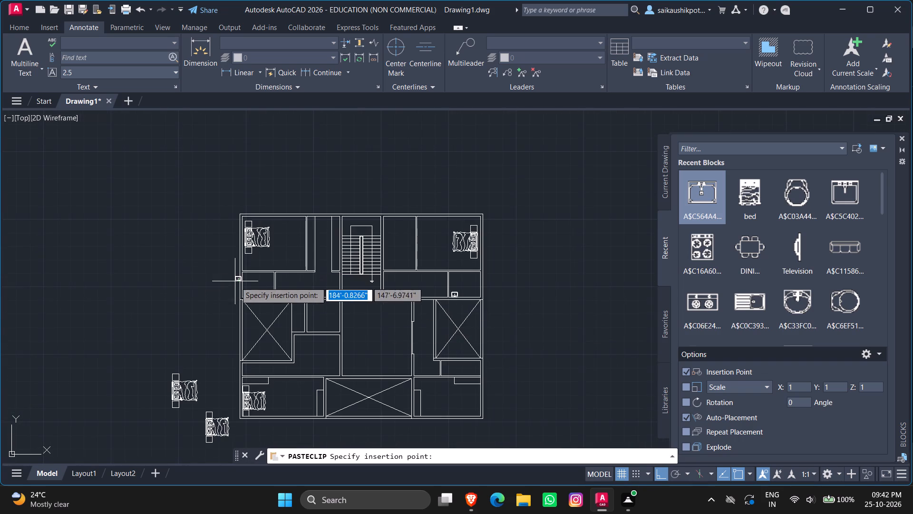
pyautogui.scroll(3, 241, 287)
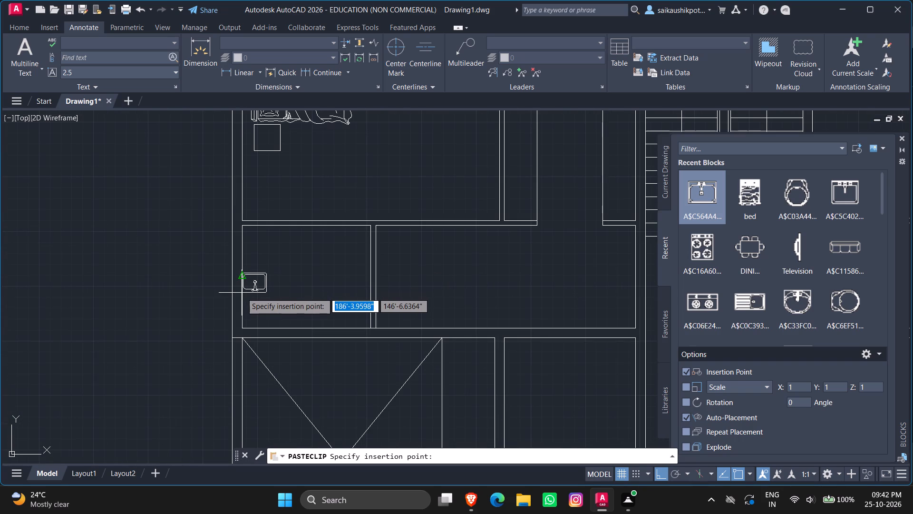
pyautogui.scroll(2, 267, 287)
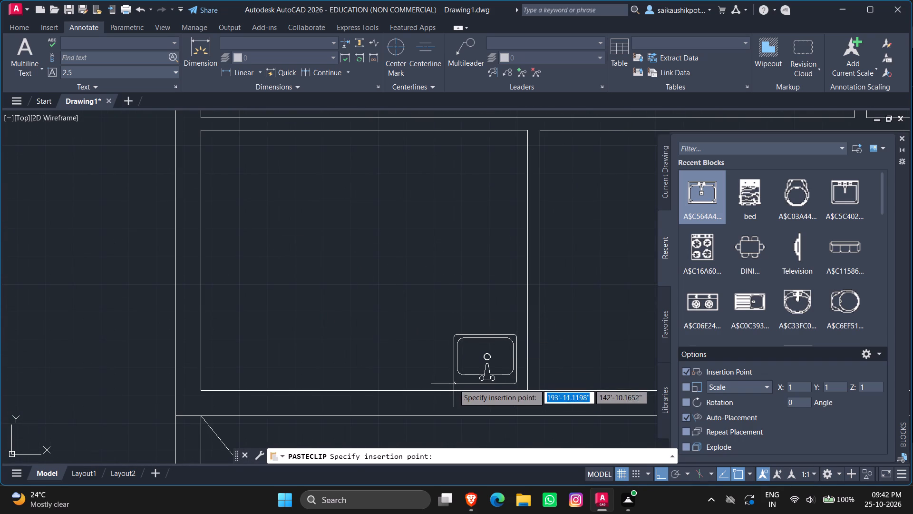
pyautogui.click(454, 385)
pyautogui.scroll(-4, 425, 336)
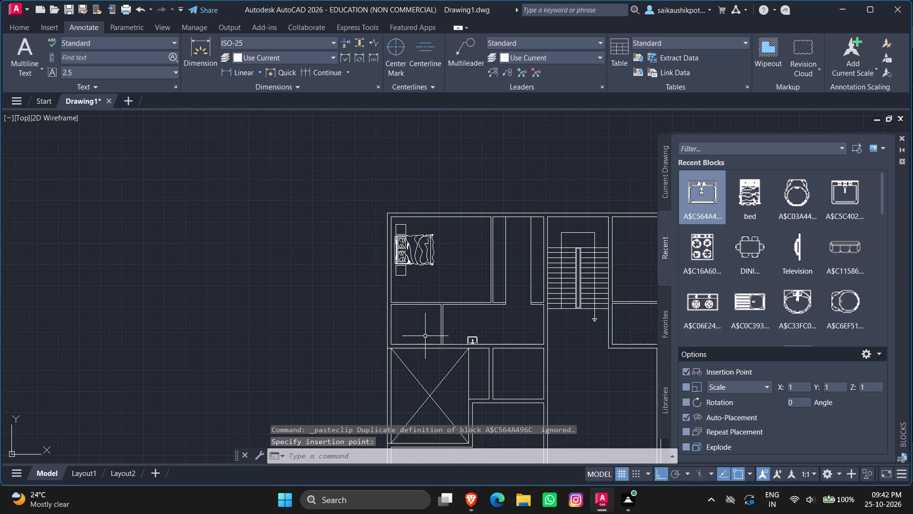
pyautogui.hotkey('ctrl', 'z')
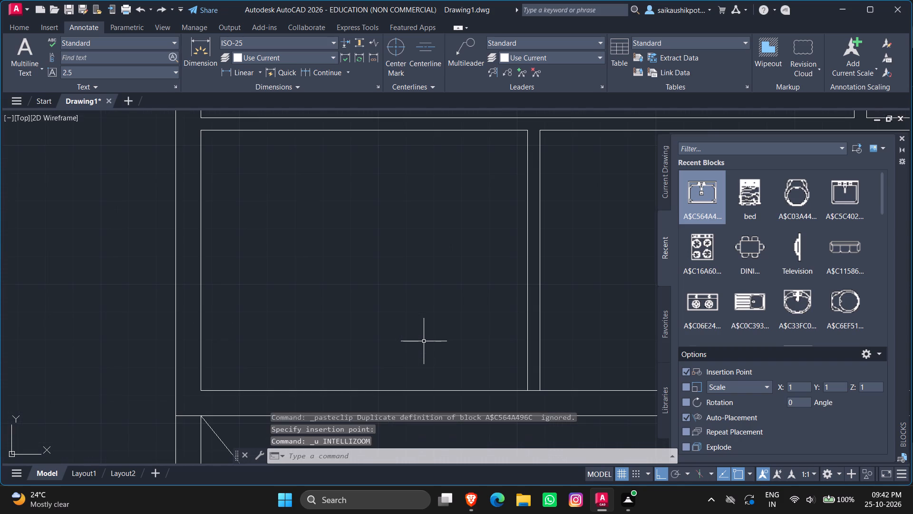
# Paste another copy of the sink inside the small room below the upper-left bedroom, near its lower-right corner.
pyautogui.hotkey('ctrl', 'v')
pyautogui.keyDown('ctrl'); pyautogui.click(436, 368); pyautogui.keyUp('ctrl')
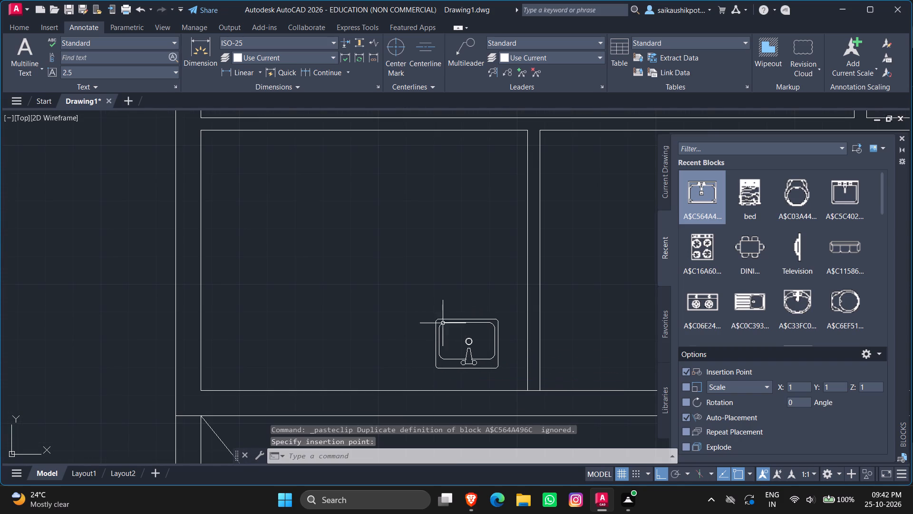
pyautogui.scroll(2, 429, 294)
pyautogui.scroll(-3, 447, 287)
pyautogui.moveTo(478, 303); pyautogui.dragTo(461, 306)
pyautogui.click(426, 328)
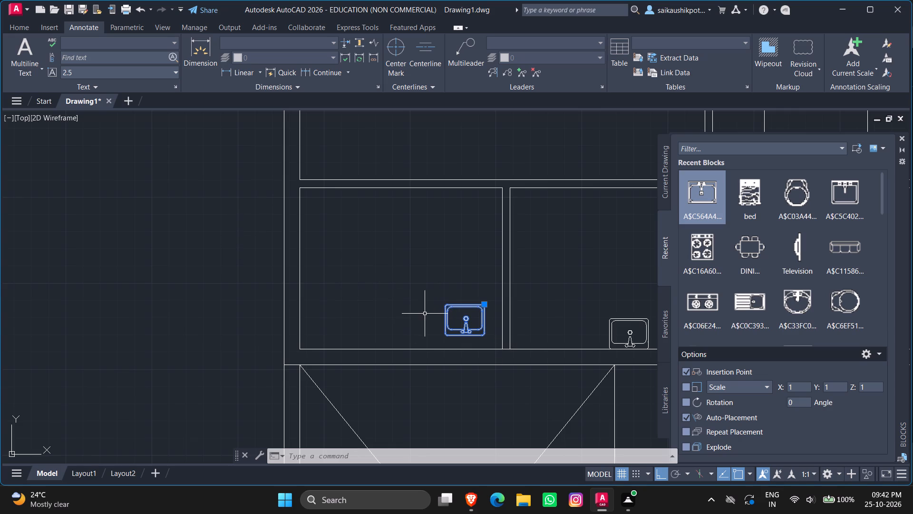
pyautogui.press('Escape')
pyautogui.press('Escape')
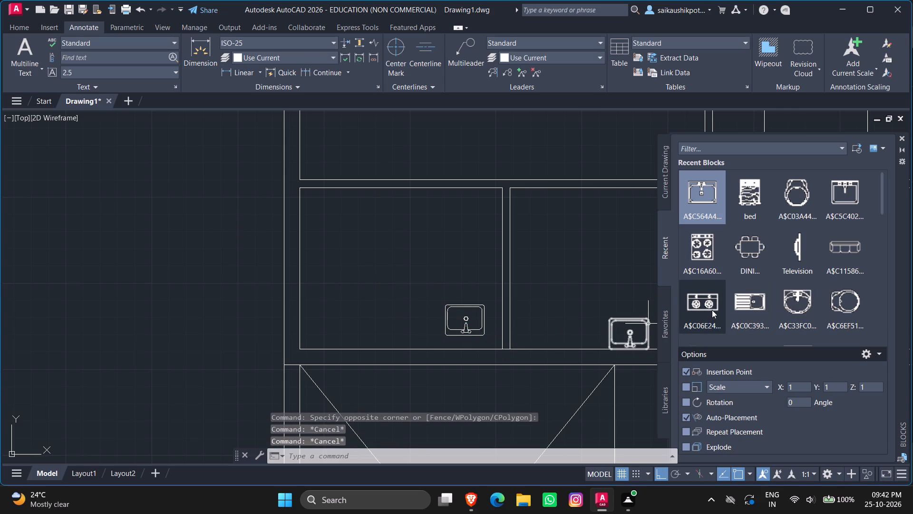
# Insert the four-burner stove block A$C16A60262 on the narrow counter strip just left of the staircase.
pyautogui.scroll(-2, 796, 285)
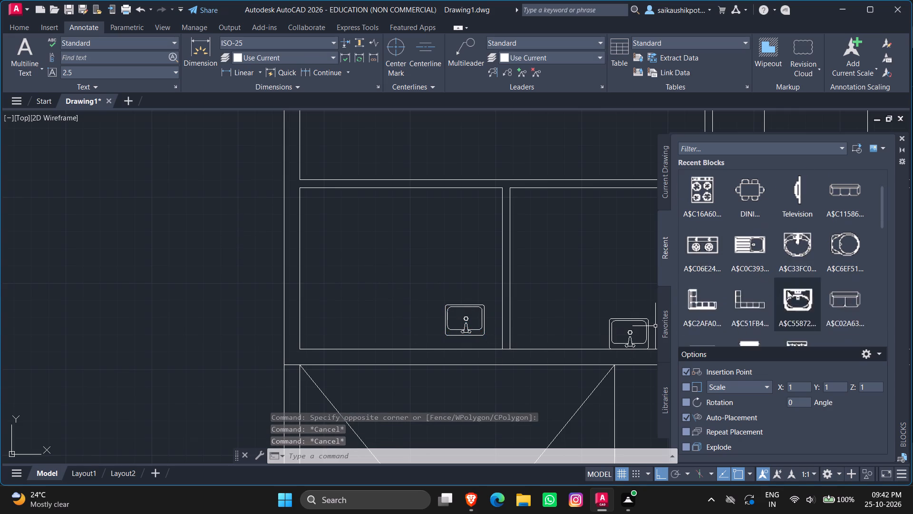
pyautogui.scroll(3, 749, 259)
pyautogui.click(720, 257)
pyautogui.scroll(-4, 454, 321)
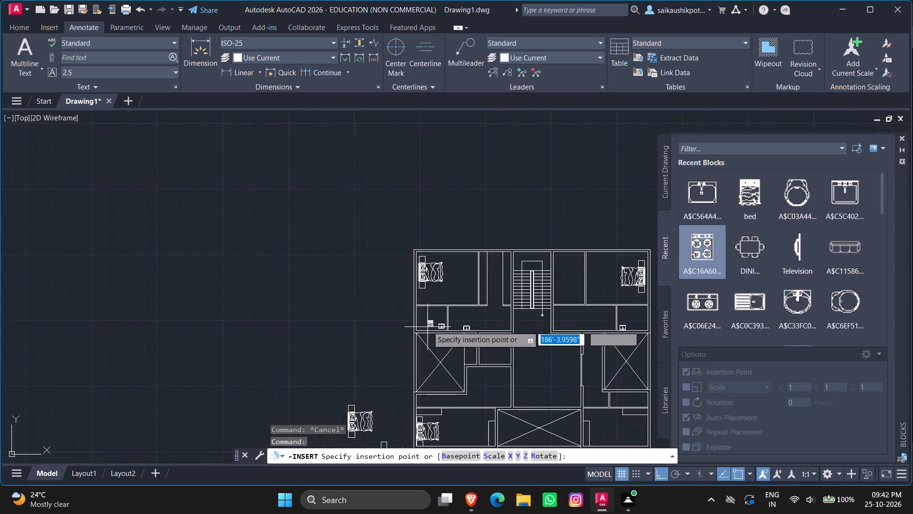
pyautogui.scroll(4, 490, 281)
pyautogui.scroll(-1, 466, 294)
pyautogui.scroll(2, 516, 276)
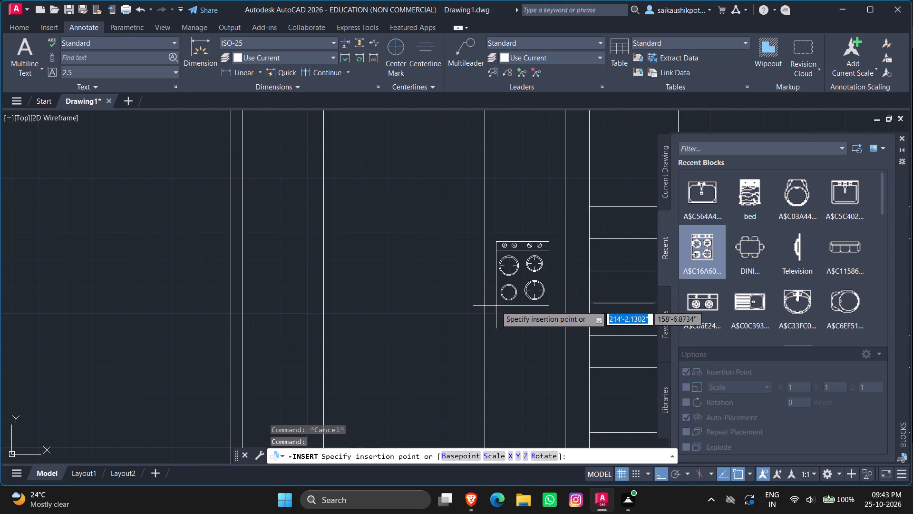
pyautogui.click(497, 300)
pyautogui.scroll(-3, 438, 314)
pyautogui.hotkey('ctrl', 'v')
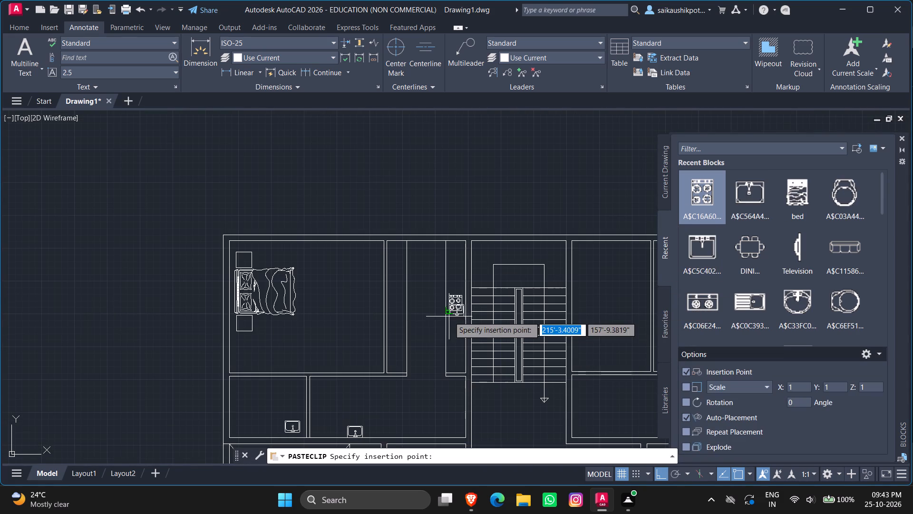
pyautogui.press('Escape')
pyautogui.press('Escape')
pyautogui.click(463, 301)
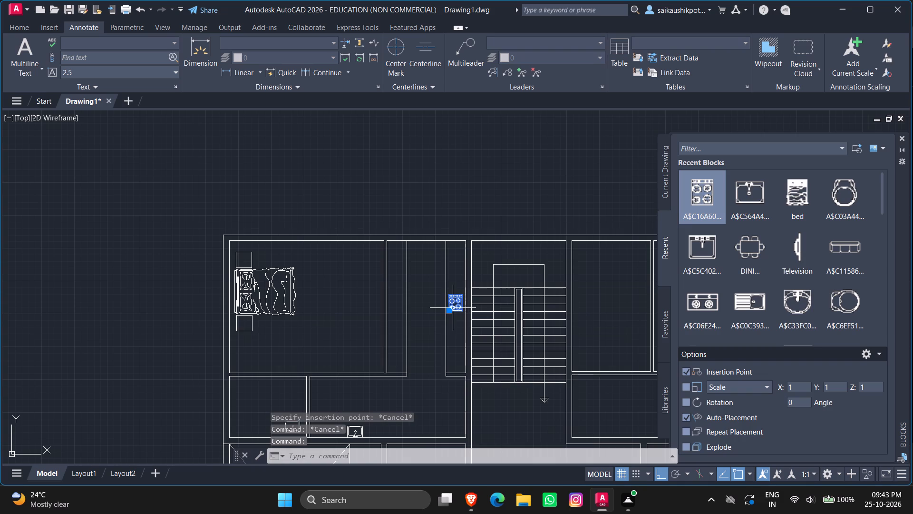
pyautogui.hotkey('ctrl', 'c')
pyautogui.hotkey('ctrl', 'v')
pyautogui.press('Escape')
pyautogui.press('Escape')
# Offset the left and right wall lines of the narrow room right of the staircase 2.5' inward.
pyautogui.scroll(-2, 516, 285)
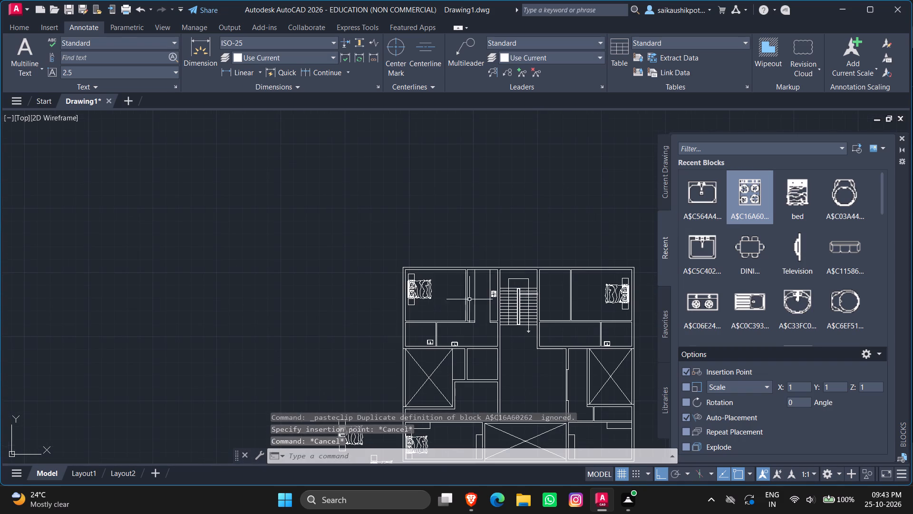
pyautogui.scroll(4, 564, 303)
pyautogui.press('Escape')
pyautogui.press('Escape')
pyautogui.press('Escape')
pyautogui.press('Escape')
pyautogui.press('o')
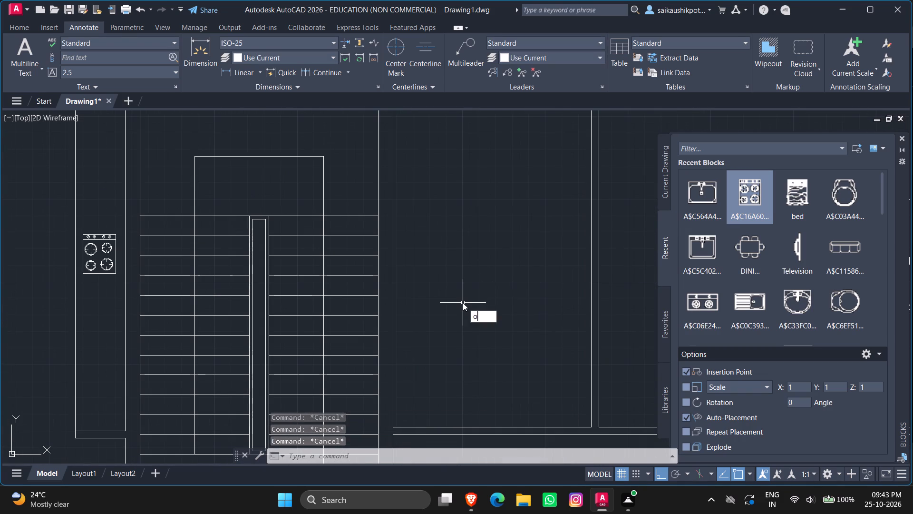
pyautogui.press('Return')
pyautogui.write('2.5')
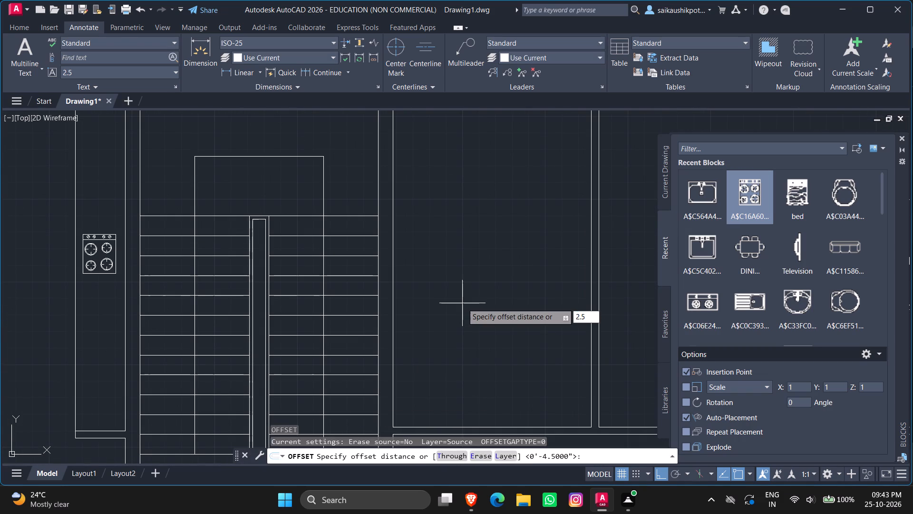
pyautogui.press("'")
pyautogui.press('Return')
pyautogui.scroll(-2, 454, 298)
pyautogui.scroll(1, 442, 292)
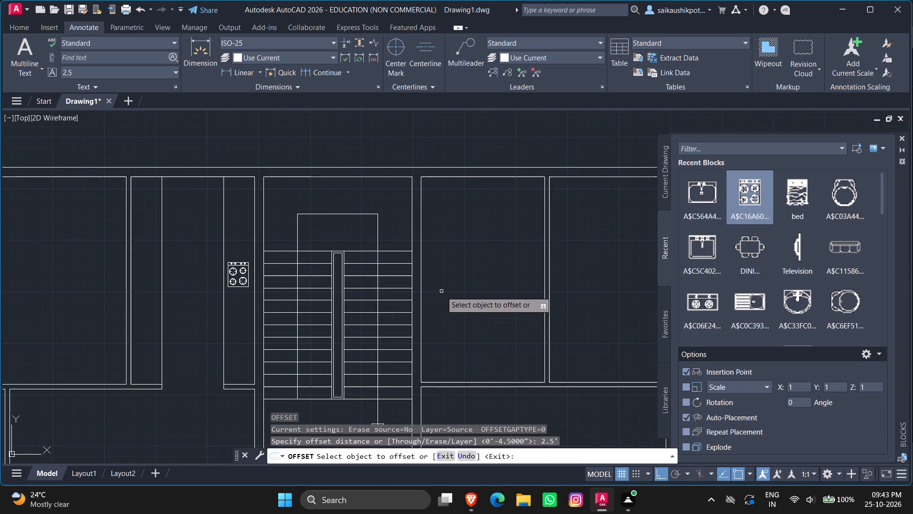
pyautogui.click(422, 308)
pyautogui.click(478, 320)
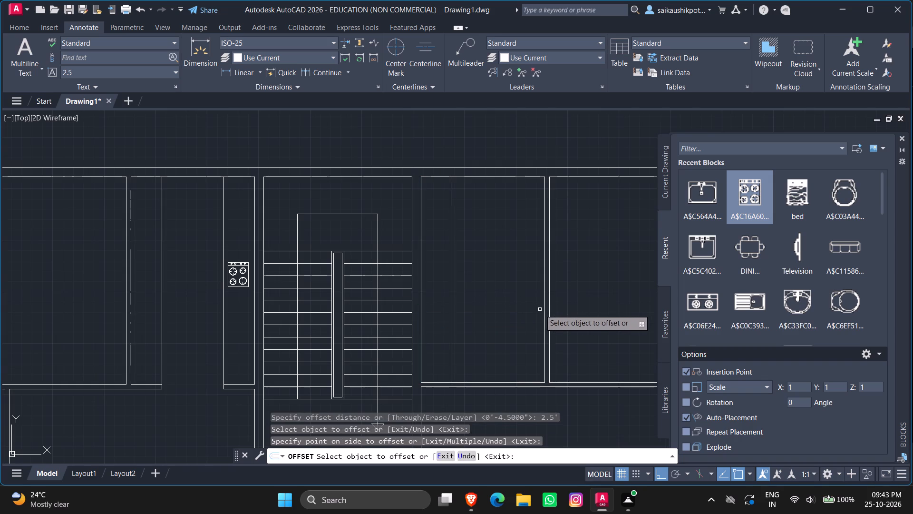
pyautogui.click(544, 314)
pyautogui.click(538, 314)
pyautogui.press('Escape')
pyautogui.press('Escape')
# Stretch the lower ends of both counter lines in the narrow room right of the staircase to the lower wall's outer line.
pyautogui.scroll(-2, 476, 268)
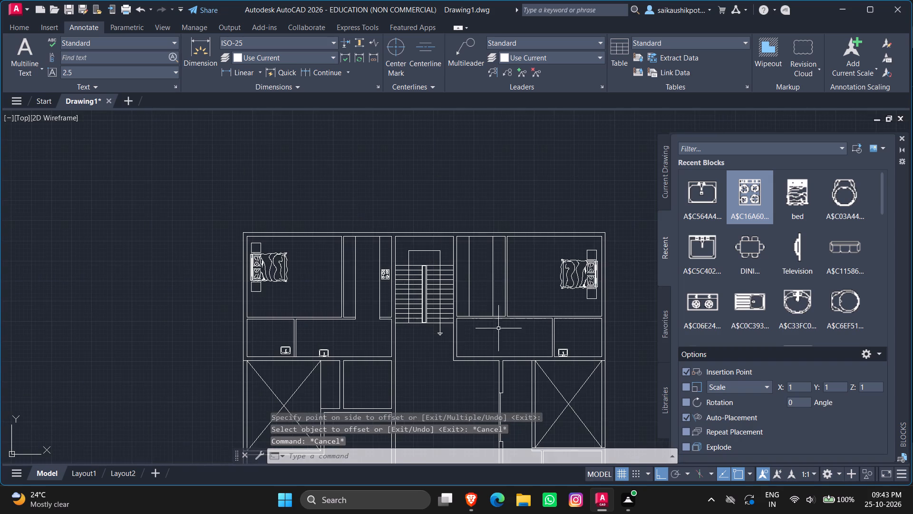
pyautogui.scroll(6, 464, 320)
pyautogui.moveTo(566, 233); pyautogui.dragTo(558, 233)
pyautogui.click(502, 233)
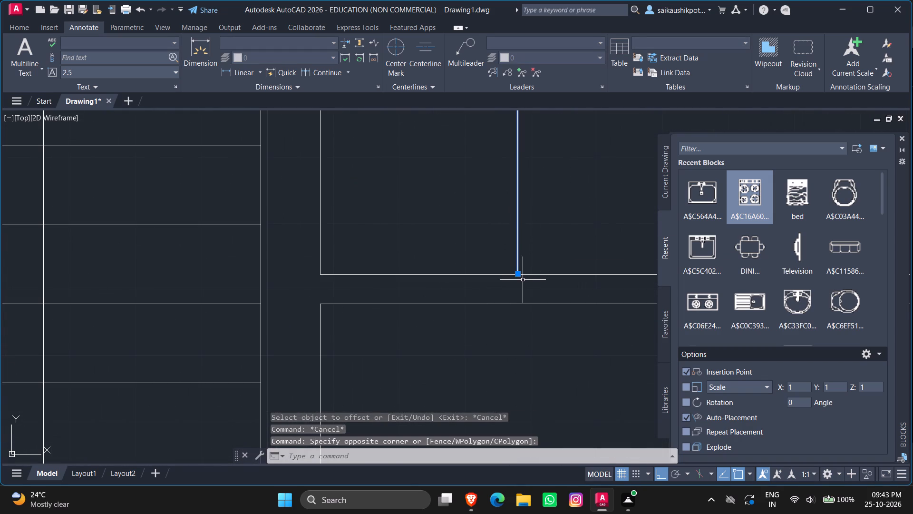
pyautogui.click(519, 273)
pyautogui.click(519, 305)
pyautogui.press('Escape')
pyautogui.scroll(-3, 449, 299)
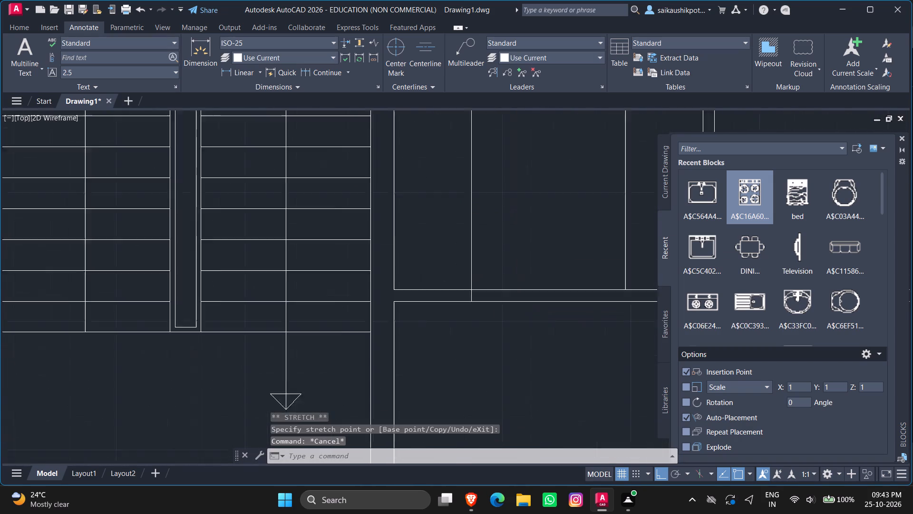
pyautogui.scroll(-3, 435, 300)
pyautogui.scroll(3, 495, 278)
pyautogui.scroll(-2, 483, 300)
pyautogui.scroll(4, 447, 325)
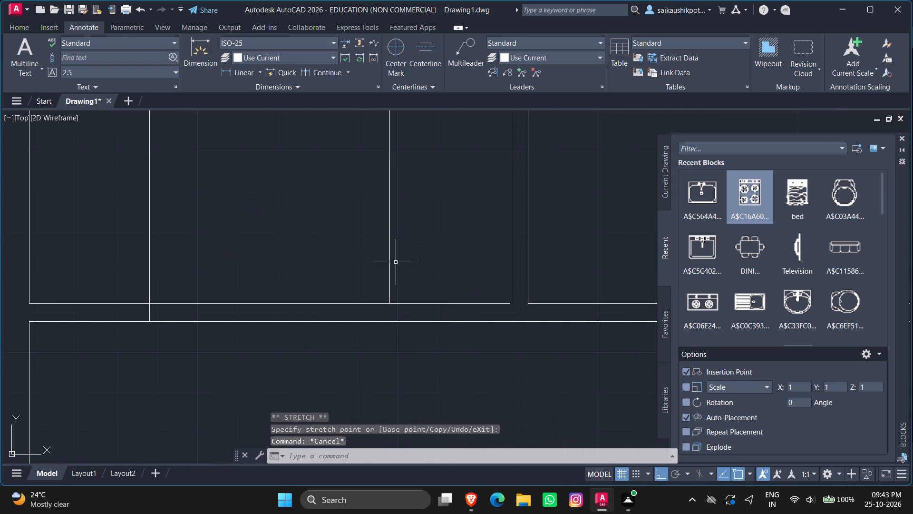
pyautogui.click(395, 261)
pyautogui.click(357, 267)
pyautogui.click(390, 304)
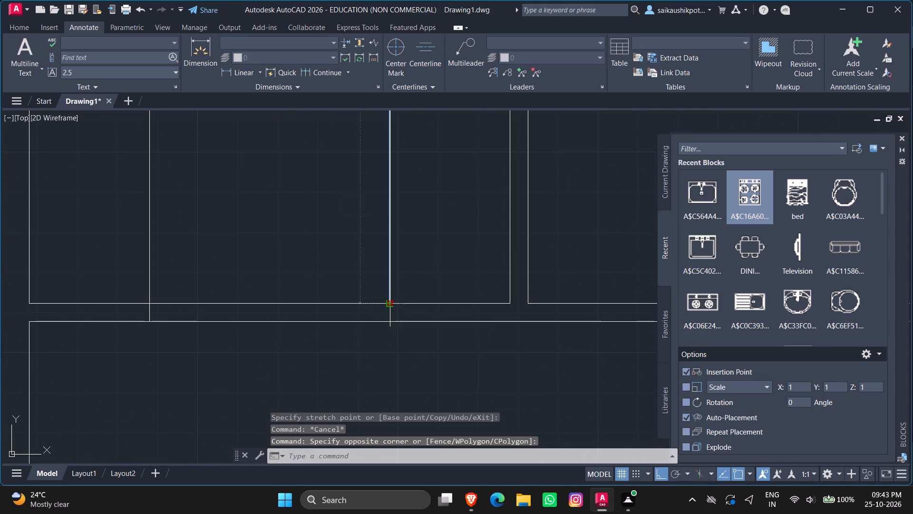
pyautogui.click(393, 322)
pyautogui.press('Escape')
pyautogui.press('Escape')
pyautogui.press('Escape')
pyautogui.press('Escape')
# Trim the lower wall lines between the two counter lines to open the narrow room right of the staircase.
pyautogui.press('t')
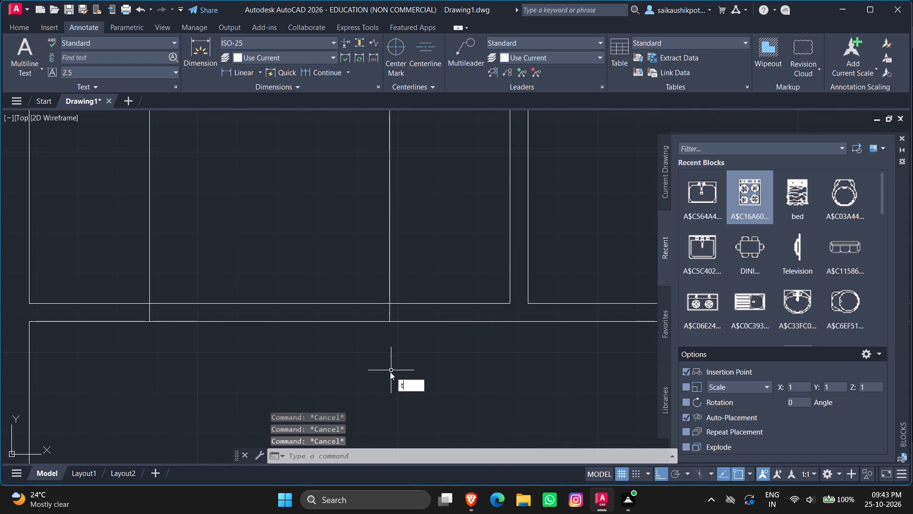
pyautogui.press('r')
pyautogui.press('Return')
pyautogui.press('Return')
pyautogui.moveTo(257, 242); pyautogui.dragTo(251, 264)
pyautogui.click(241, 372)
pyautogui.click(254, 242)
pyautogui.press('Escape')
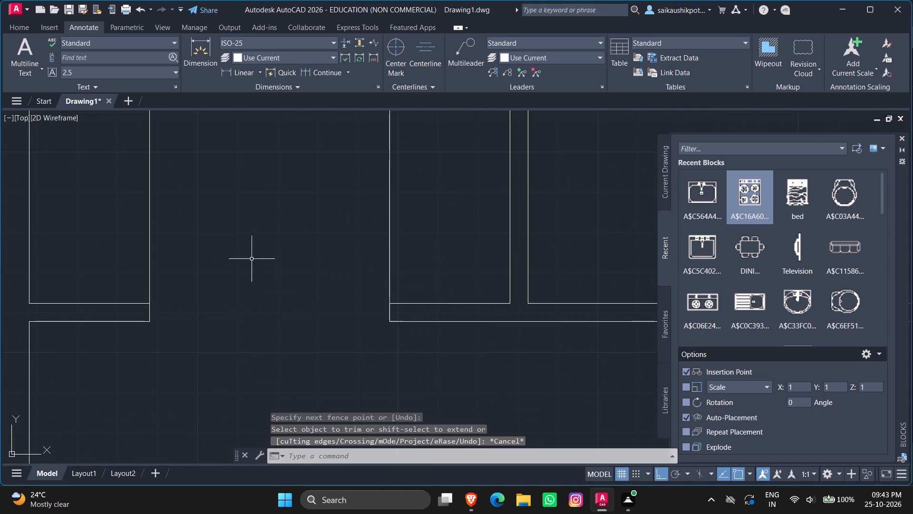
pyautogui.press('Escape')
pyautogui.scroll(-3, 278, 328)
pyautogui.press('Escape')
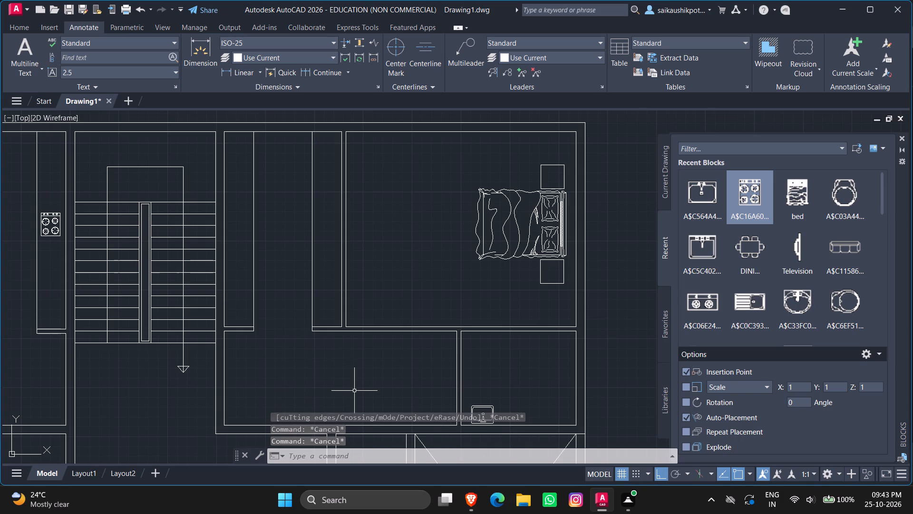
pyautogui.press('Escape')
pyautogui.press('Escape')
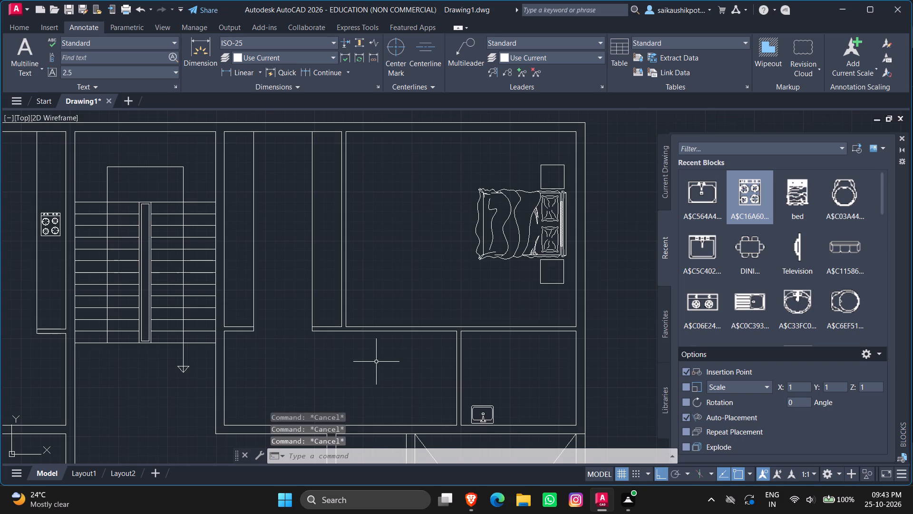
pyautogui.press('Escape')
# Copy the four-burner stove and paste it onto the counter strip just right of the staircase.
pyautogui.scroll(-3, 388, 354)
pyautogui.scroll(2, 371, 336)
pyautogui.click(240, 309)
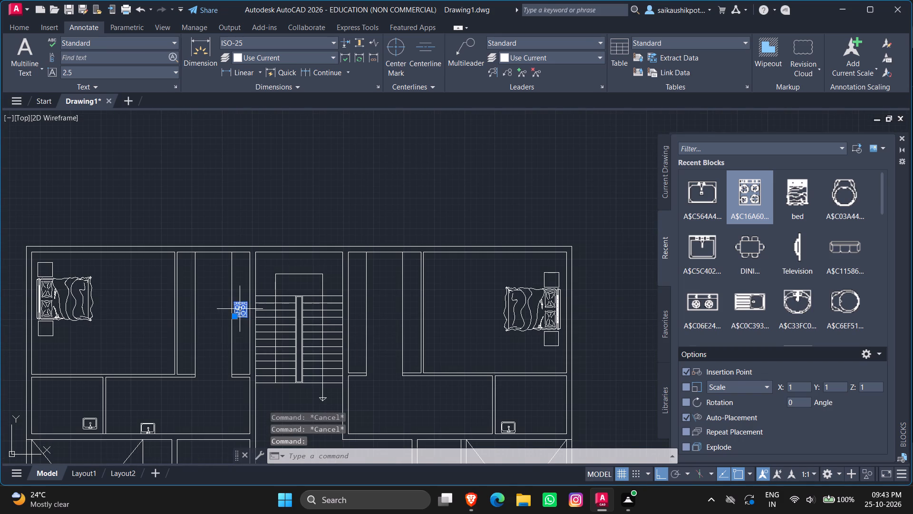
pyautogui.hotkey('ctrl', 'v')
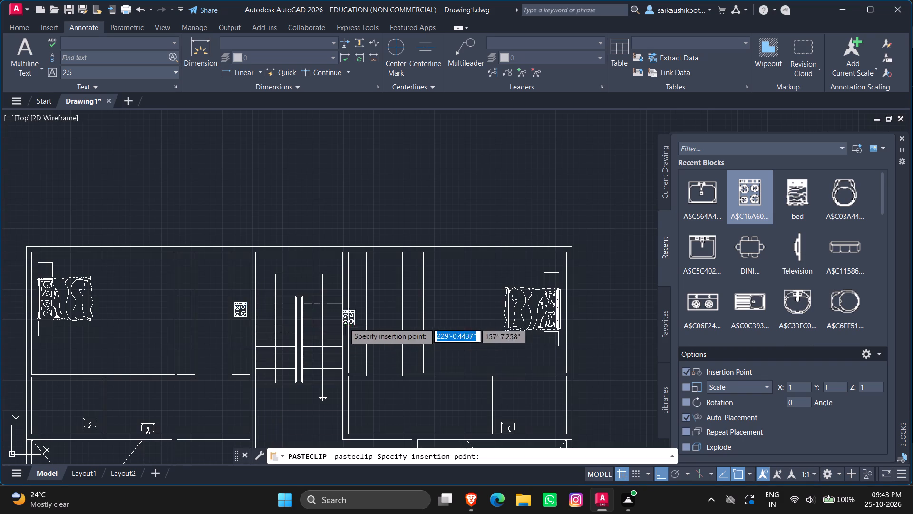
pyautogui.scroll(6, 352, 316)
pyautogui.scroll(-3, 334, 314)
pyautogui.click(323, 300)
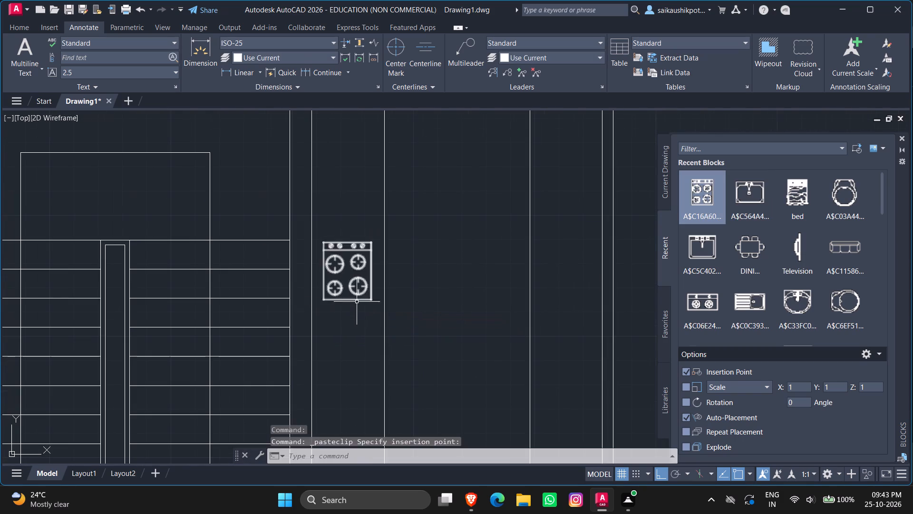
pyautogui.scroll(-1, 357, 308)
pyautogui.press('Escape')
pyautogui.press('Escape')
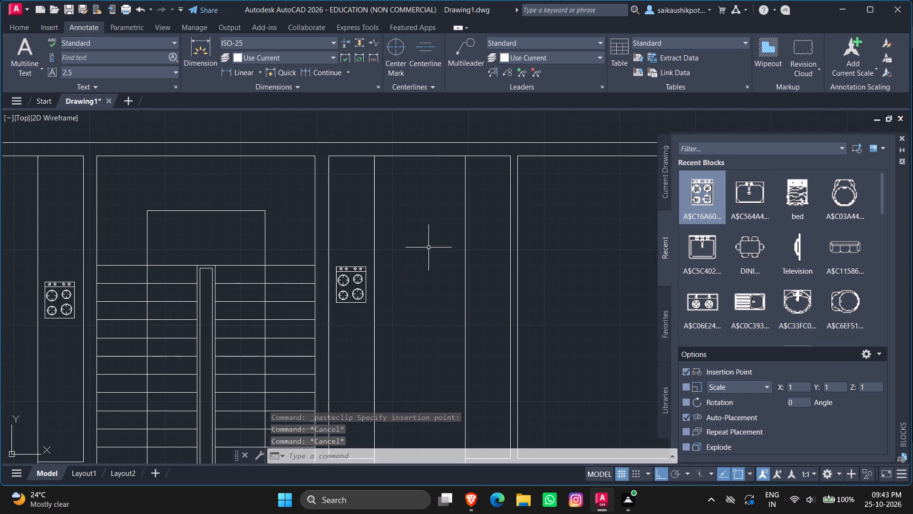
pyautogui.scroll(-4, 435, 233)
pyautogui.press('Escape')
pyautogui.press('Escape')
pyautogui.press('Escape')
pyautogui.press('Escape')
pyautogui.press('Escape')
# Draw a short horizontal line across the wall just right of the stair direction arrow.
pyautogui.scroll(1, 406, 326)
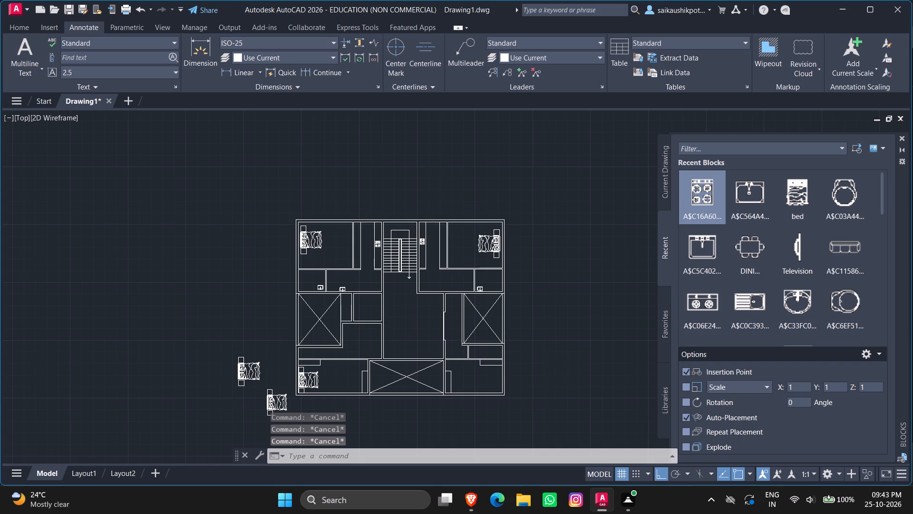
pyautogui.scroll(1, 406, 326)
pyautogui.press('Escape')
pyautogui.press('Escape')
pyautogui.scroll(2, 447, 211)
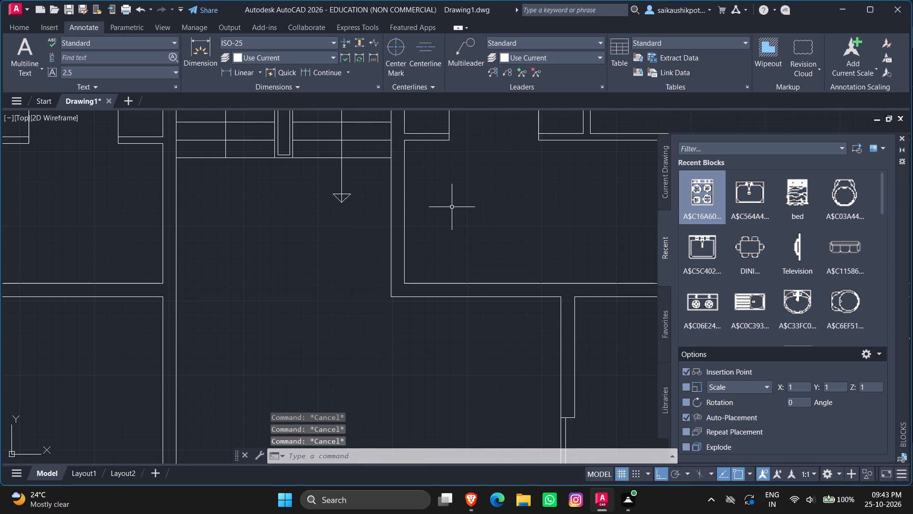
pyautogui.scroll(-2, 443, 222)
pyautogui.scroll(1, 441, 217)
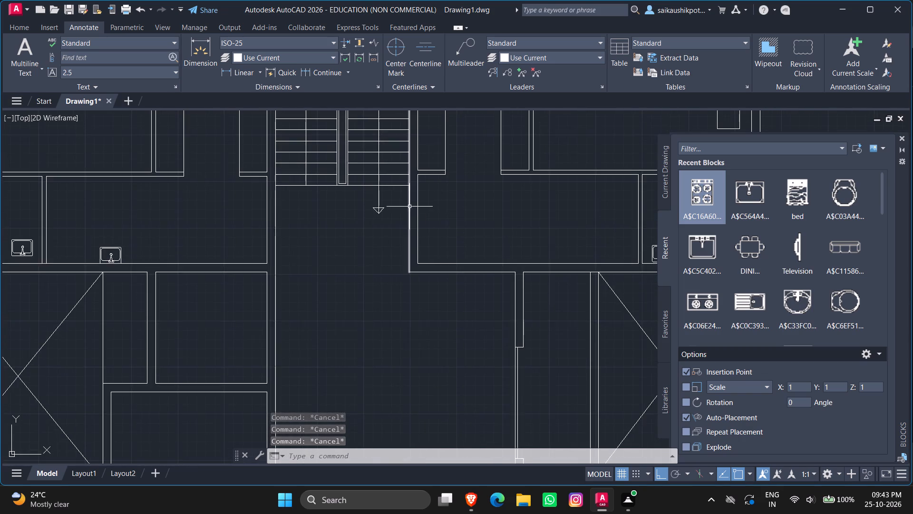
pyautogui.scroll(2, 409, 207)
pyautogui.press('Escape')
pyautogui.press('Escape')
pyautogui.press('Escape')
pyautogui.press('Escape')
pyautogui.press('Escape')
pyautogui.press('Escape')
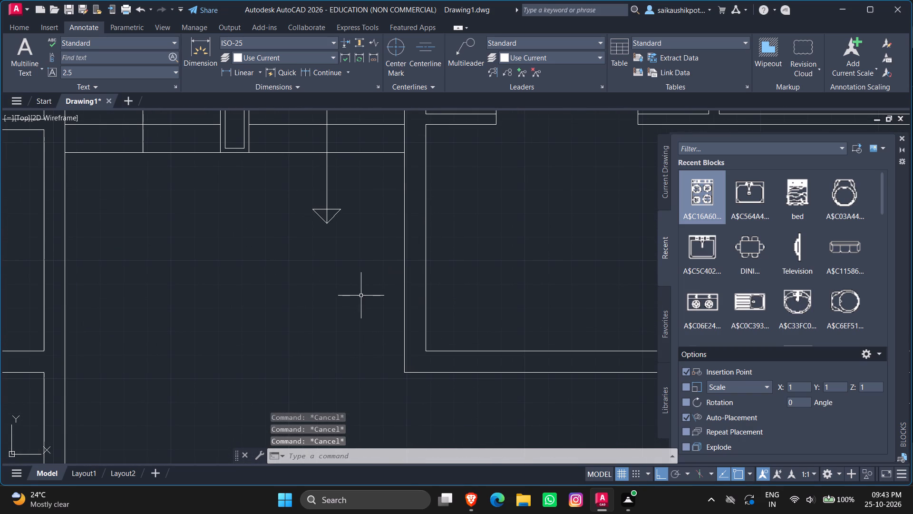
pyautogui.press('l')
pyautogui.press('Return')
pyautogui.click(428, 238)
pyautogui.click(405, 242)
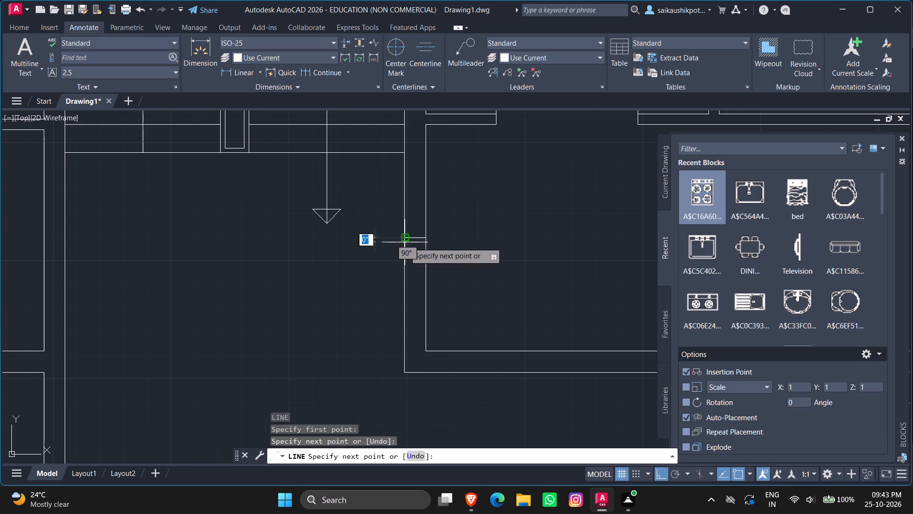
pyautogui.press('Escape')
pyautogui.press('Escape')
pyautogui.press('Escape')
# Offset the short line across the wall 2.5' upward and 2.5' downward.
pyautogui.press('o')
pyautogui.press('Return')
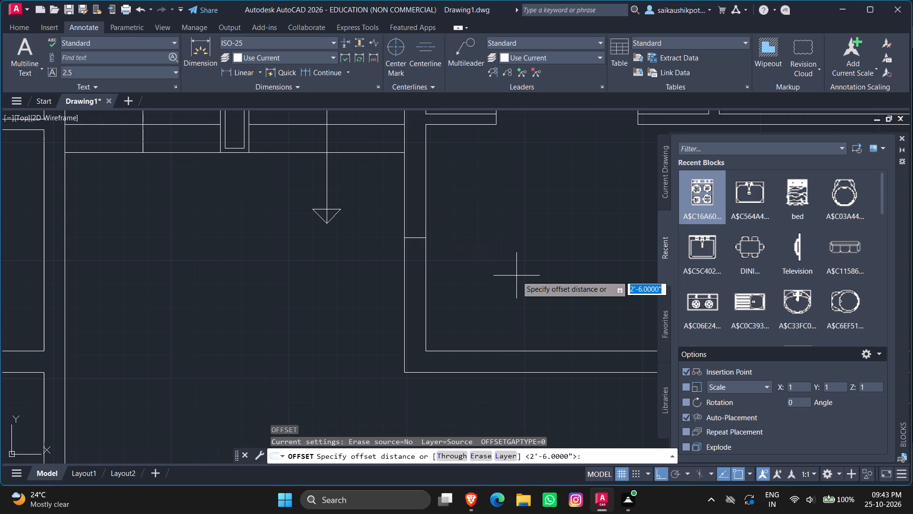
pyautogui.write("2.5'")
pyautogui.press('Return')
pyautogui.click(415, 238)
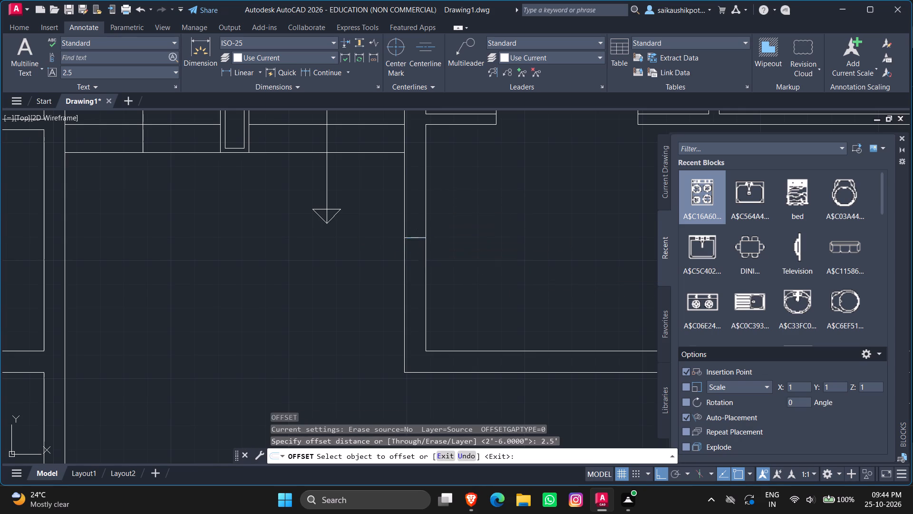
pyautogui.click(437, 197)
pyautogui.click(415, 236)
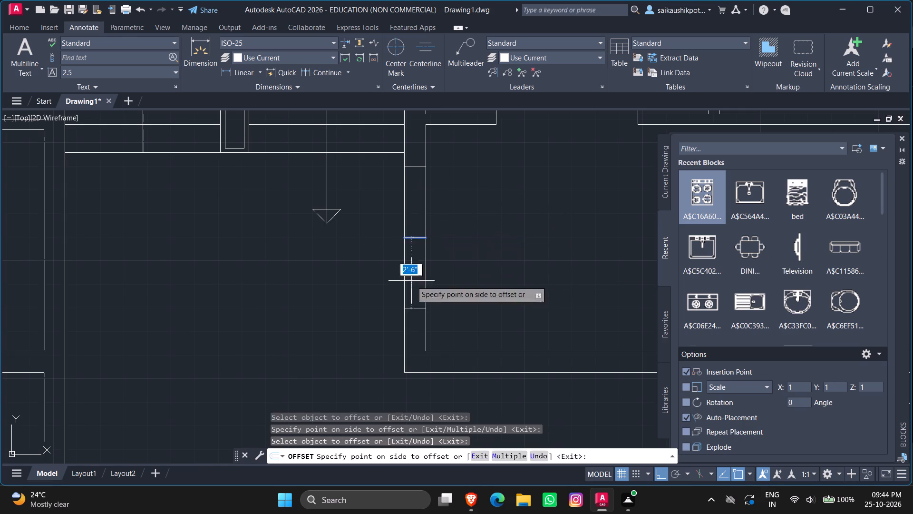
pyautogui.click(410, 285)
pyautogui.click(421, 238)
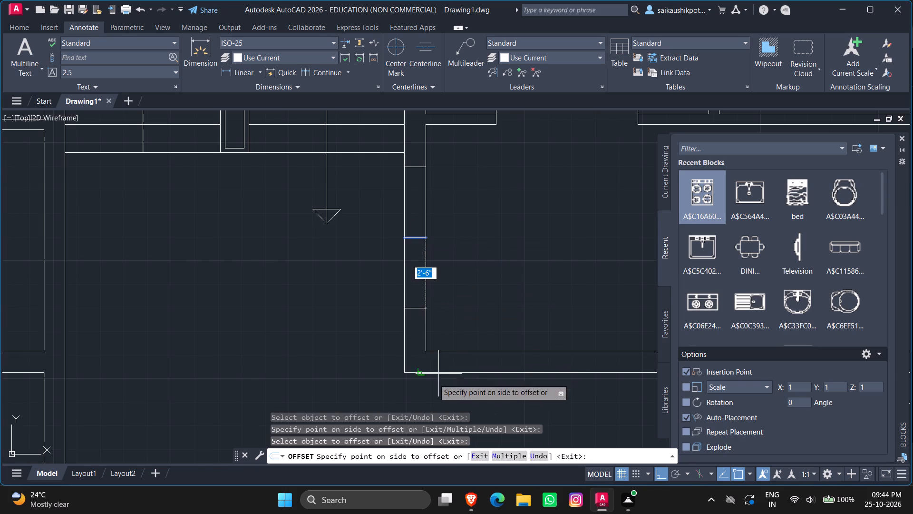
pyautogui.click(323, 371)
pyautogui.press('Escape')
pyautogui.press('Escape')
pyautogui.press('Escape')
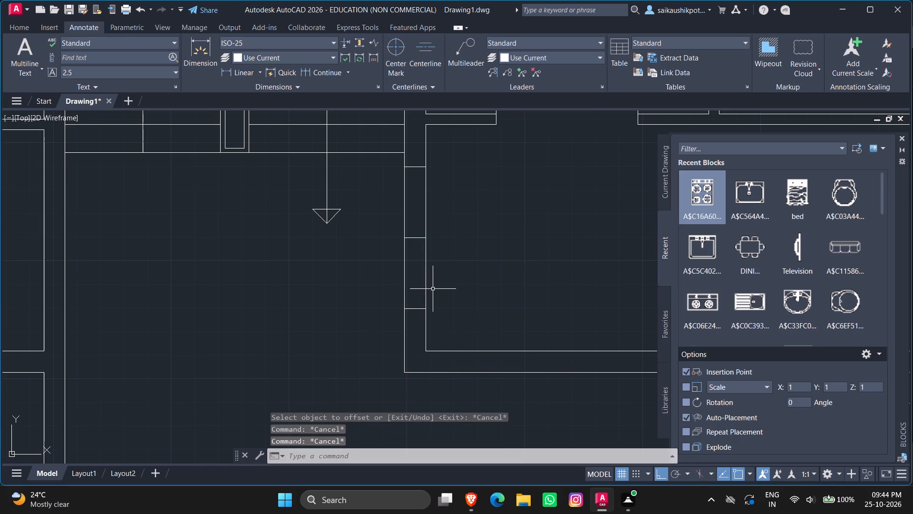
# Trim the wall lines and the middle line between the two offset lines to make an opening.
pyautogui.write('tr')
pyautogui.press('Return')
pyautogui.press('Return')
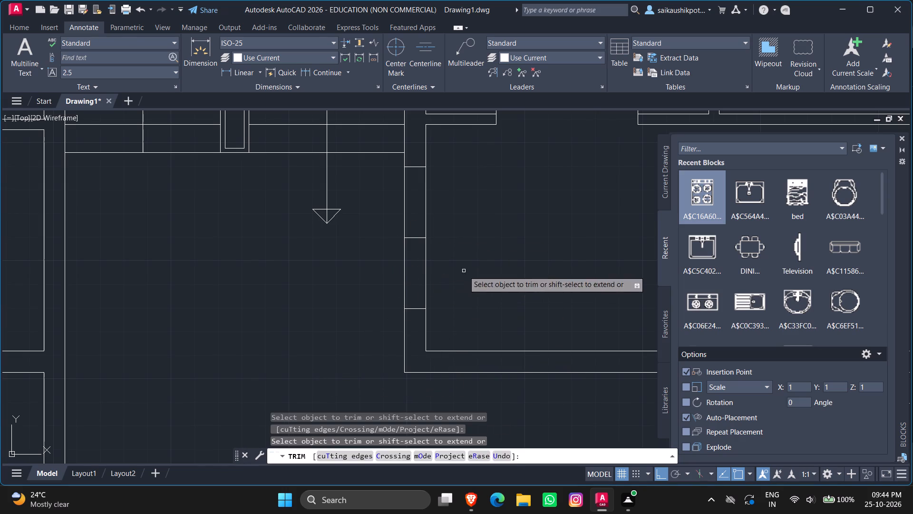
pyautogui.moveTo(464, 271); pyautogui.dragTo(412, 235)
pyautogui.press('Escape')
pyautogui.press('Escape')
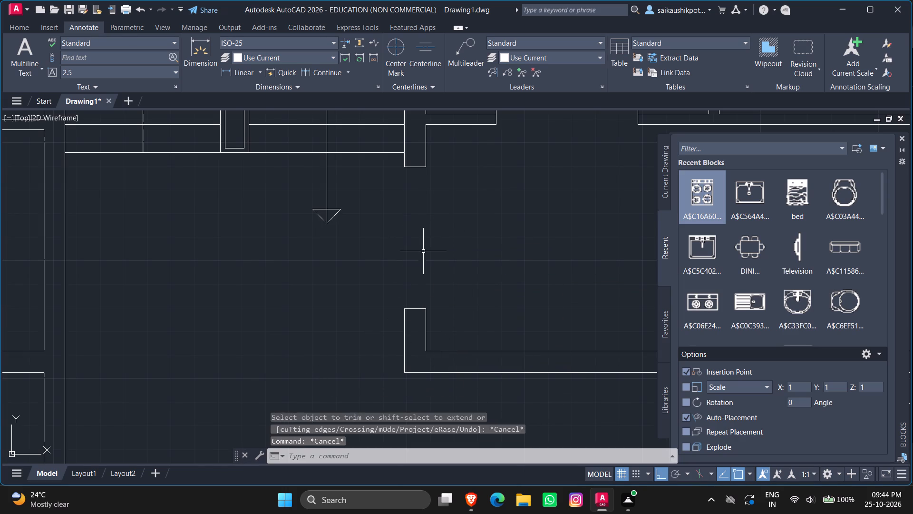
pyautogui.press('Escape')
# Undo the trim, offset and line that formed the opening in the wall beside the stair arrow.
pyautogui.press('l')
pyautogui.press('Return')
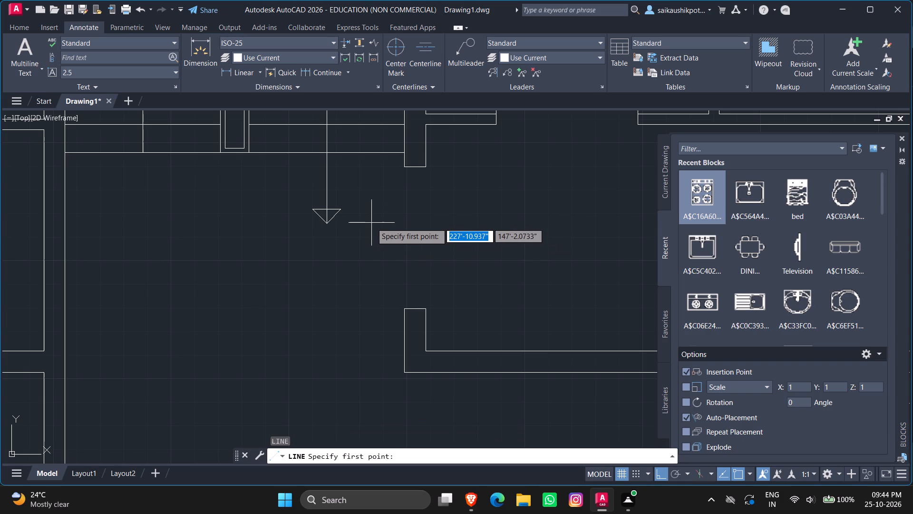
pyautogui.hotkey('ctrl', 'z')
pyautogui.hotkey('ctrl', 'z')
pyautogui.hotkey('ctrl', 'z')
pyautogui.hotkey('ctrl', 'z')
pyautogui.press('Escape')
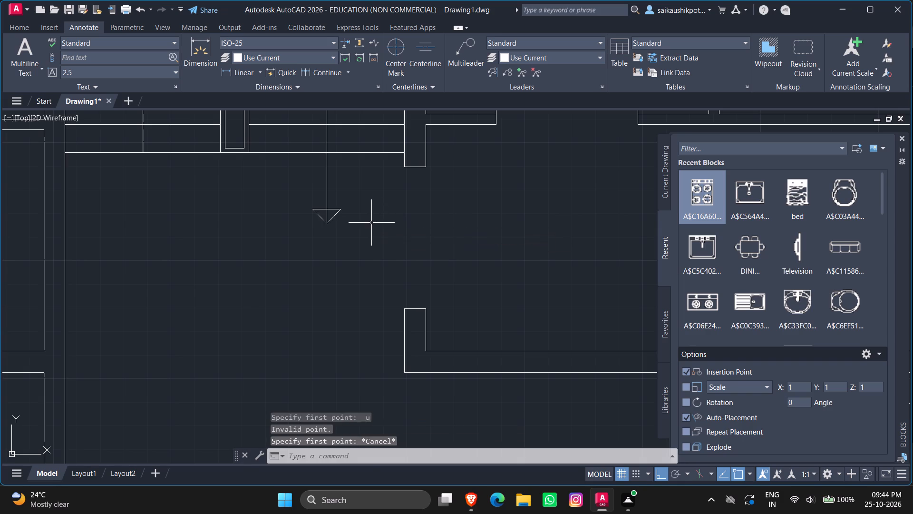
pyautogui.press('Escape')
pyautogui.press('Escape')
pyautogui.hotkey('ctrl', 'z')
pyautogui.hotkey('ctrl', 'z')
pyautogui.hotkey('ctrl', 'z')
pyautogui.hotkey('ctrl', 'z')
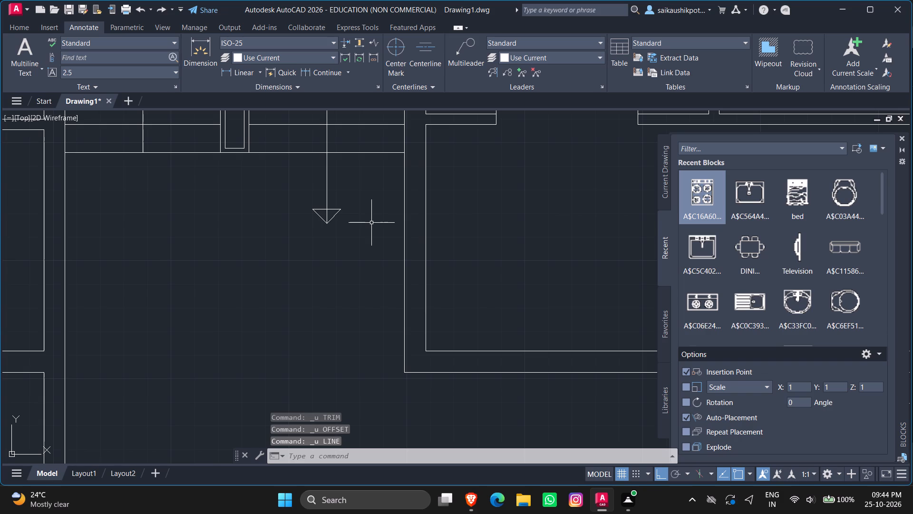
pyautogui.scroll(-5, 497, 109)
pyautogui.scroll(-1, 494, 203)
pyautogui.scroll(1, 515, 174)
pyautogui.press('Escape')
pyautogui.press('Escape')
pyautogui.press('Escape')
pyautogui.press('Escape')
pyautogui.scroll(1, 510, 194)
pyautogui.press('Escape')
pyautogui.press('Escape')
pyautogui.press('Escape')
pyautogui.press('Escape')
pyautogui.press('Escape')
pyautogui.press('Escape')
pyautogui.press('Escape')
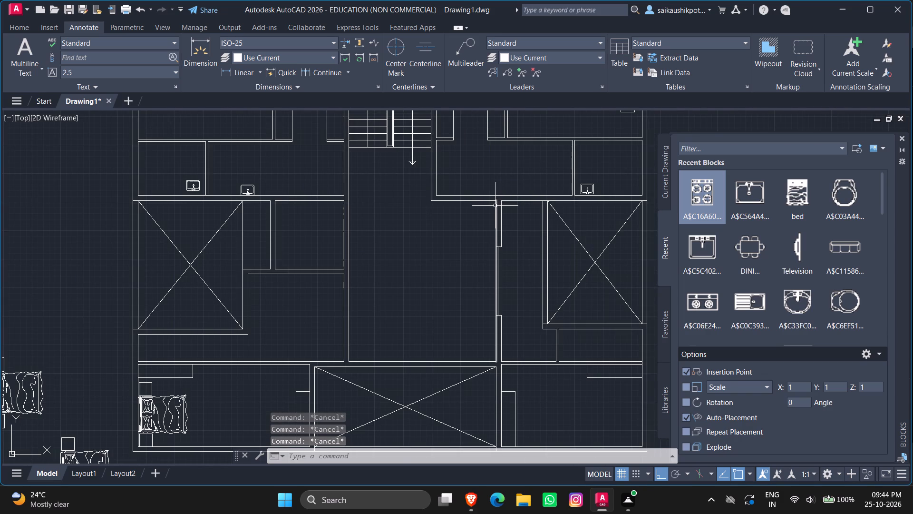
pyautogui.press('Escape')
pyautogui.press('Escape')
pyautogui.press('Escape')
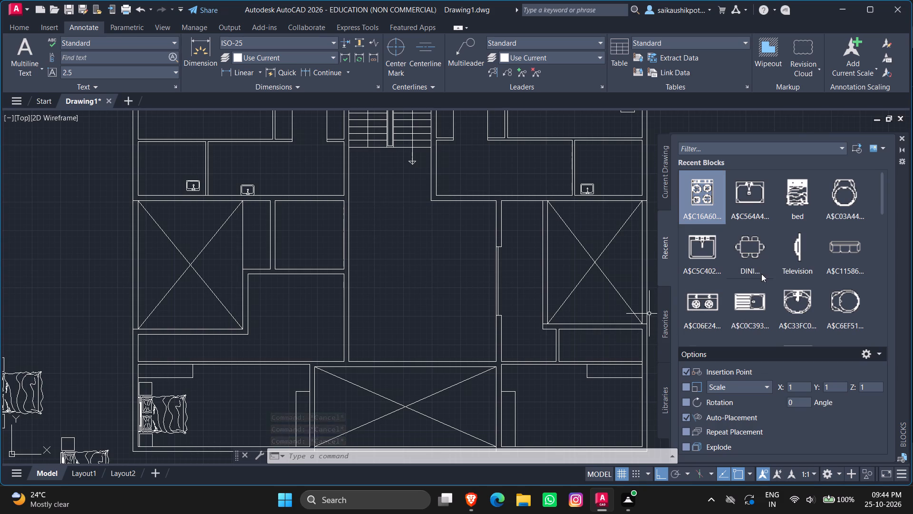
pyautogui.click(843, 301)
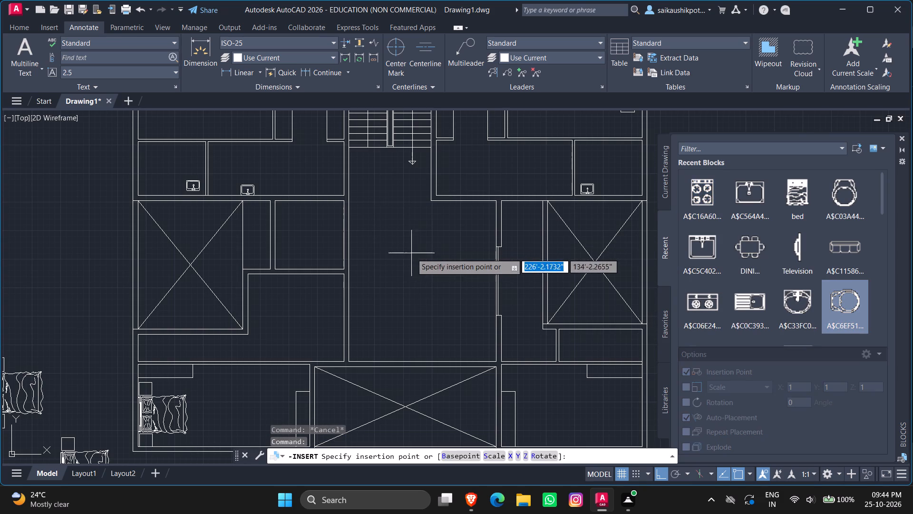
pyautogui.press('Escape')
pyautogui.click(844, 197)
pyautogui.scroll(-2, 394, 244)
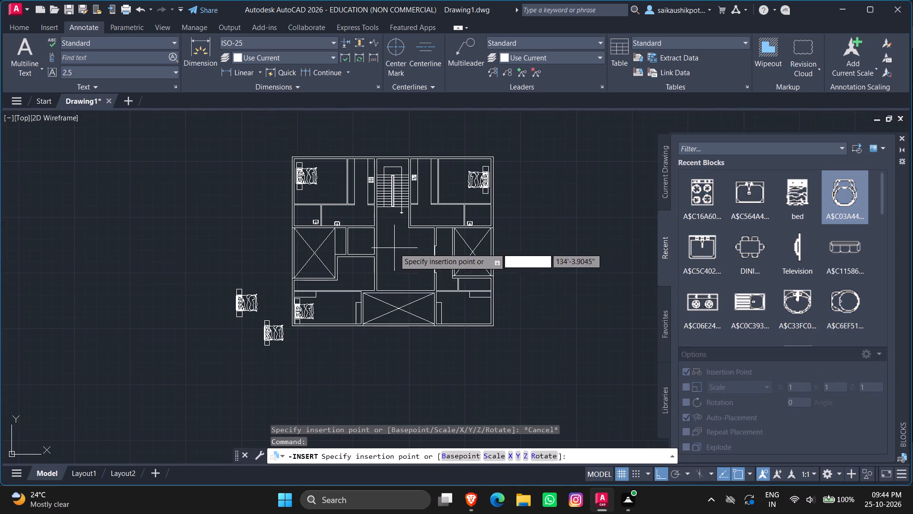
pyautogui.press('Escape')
# Insert the A$C6EF51... toilet block near the west end of the narrow room between the left crossed shaft and the lower-left bedroom.
pyautogui.click(851, 293)
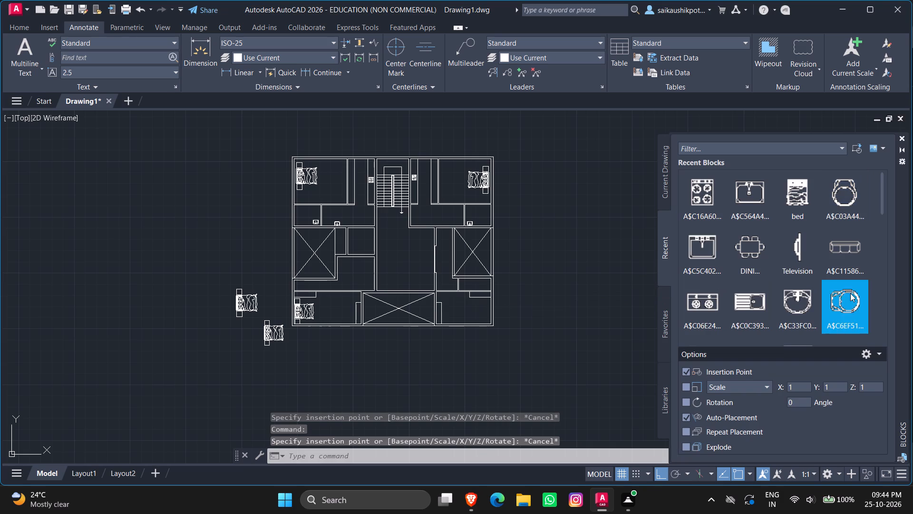
pyautogui.scroll(5, 305, 294)
pyautogui.scroll(2, 252, 249)
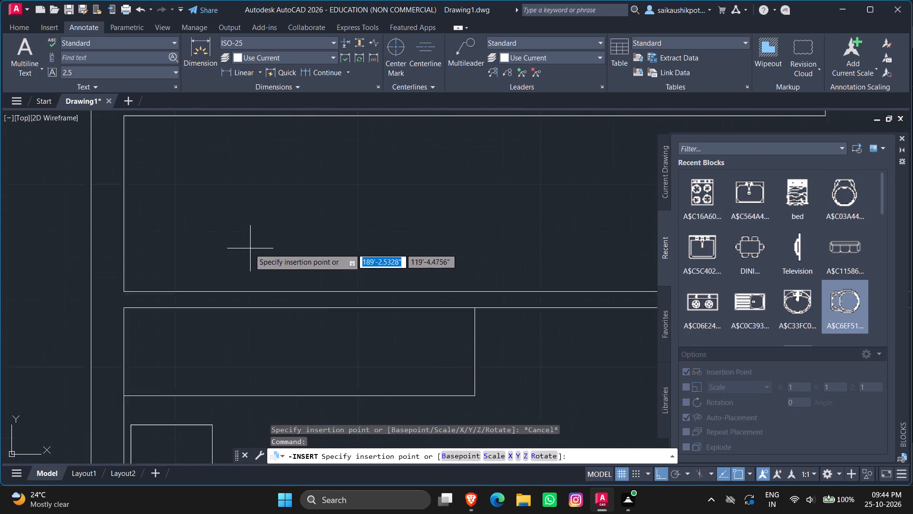
pyautogui.scroll(1, 249, 248)
pyautogui.scroll(-3, 252, 271)
pyautogui.scroll(16, 223, 254)
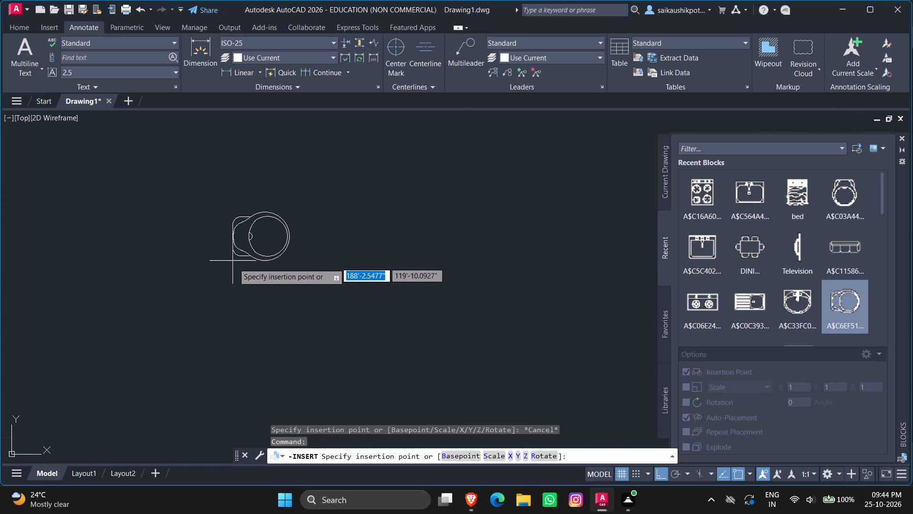
pyautogui.click(234, 264)
# Scale the inserted toilet block up freehand to fit the room, using the middle of its flat back edge as base point.
pyautogui.moveTo(294, 212); pyautogui.dragTo(284, 223)
pyautogui.click(228, 289)
pyautogui.press('s')
pyautogui.press('c')
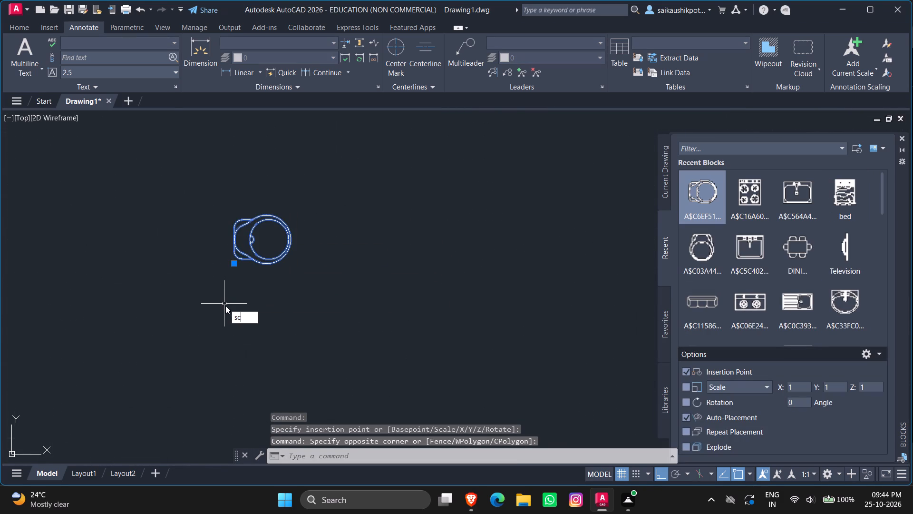
pyautogui.press('Return')
pyautogui.click(235, 240)
pyautogui.scroll(-2, 147, 264)
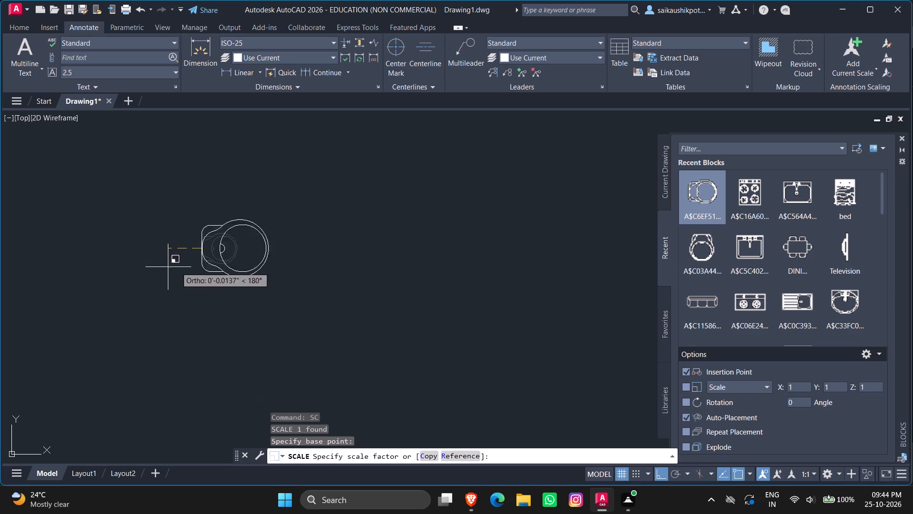
pyautogui.scroll(-3, 185, 266)
pyautogui.scroll(1, 203, 278)
pyautogui.scroll(-9, 260, 266)
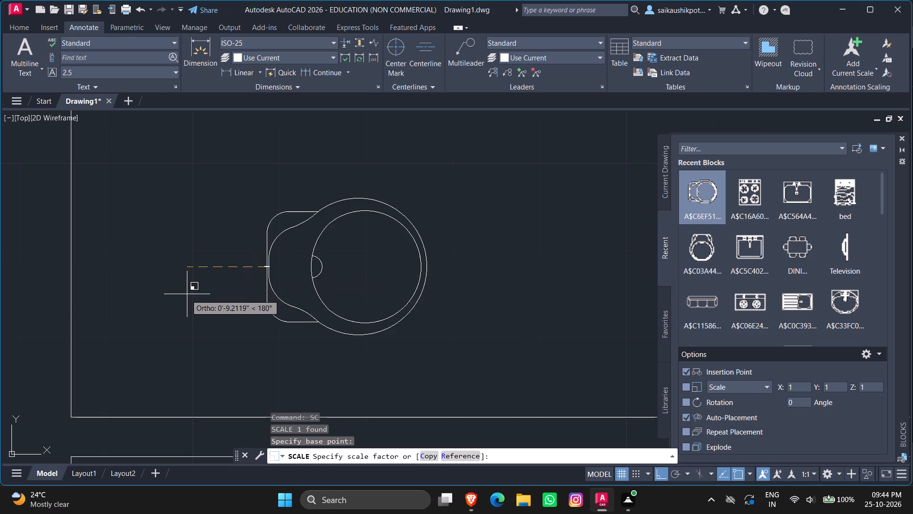
pyautogui.scroll(-4, 185, 295)
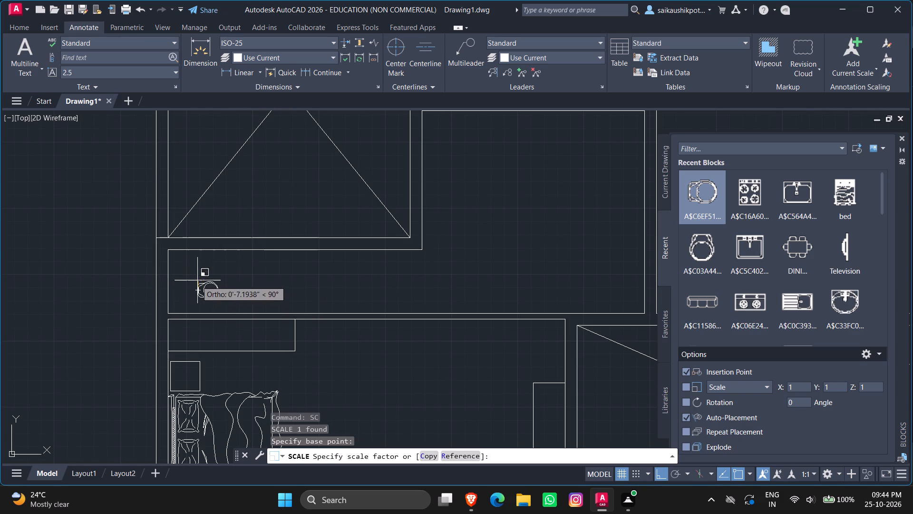
pyautogui.scroll(2, 197, 280)
pyautogui.click(200, 282)
# Move the enlarged toilet block about 1.5' straight left so its back sits close to the narrow room's west wall.
pyautogui.scroll(2, 215, 308)
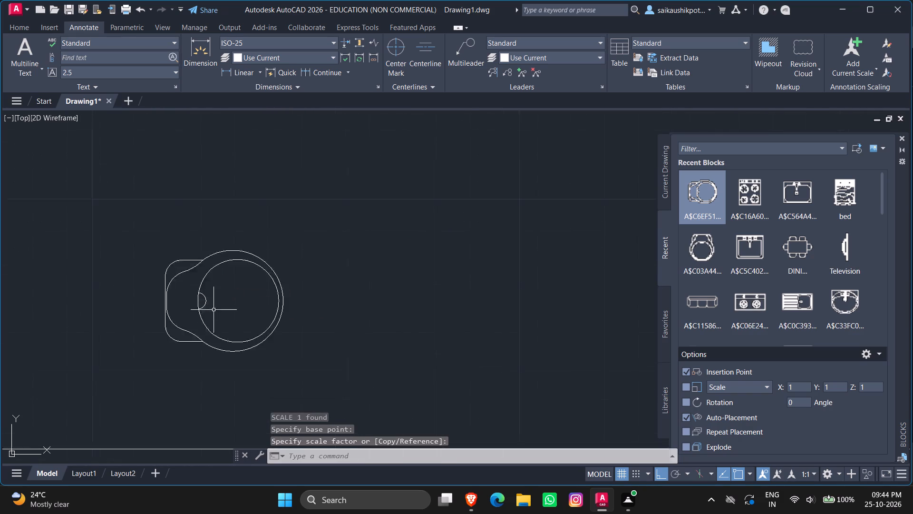
pyautogui.scroll(1, 211, 311)
pyautogui.moveTo(207, 311); pyautogui.dragTo(179, 321)
pyautogui.click(139, 339)
pyautogui.scroll(-3, 262, 297)
pyautogui.moveTo(232, 316); pyautogui.dragTo(206, 321)
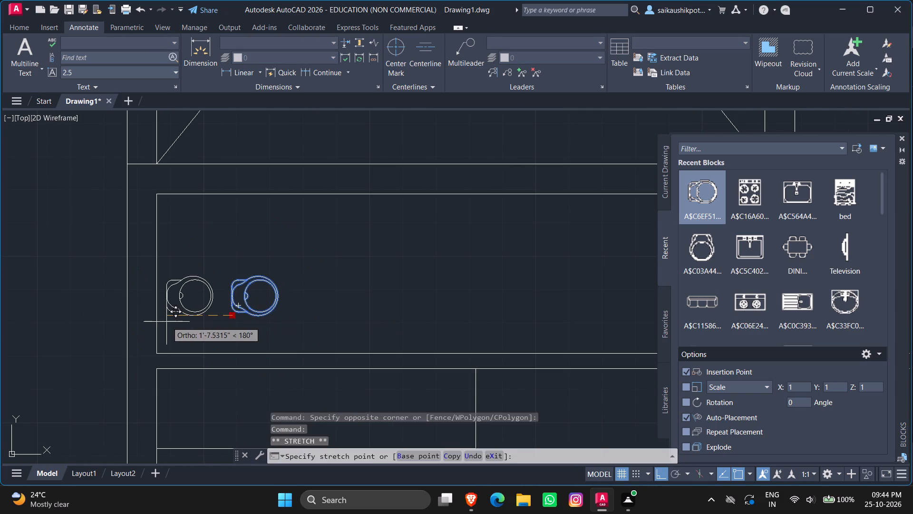
pyautogui.click(170, 322)
pyautogui.press('Escape')
pyautogui.press('Escape')
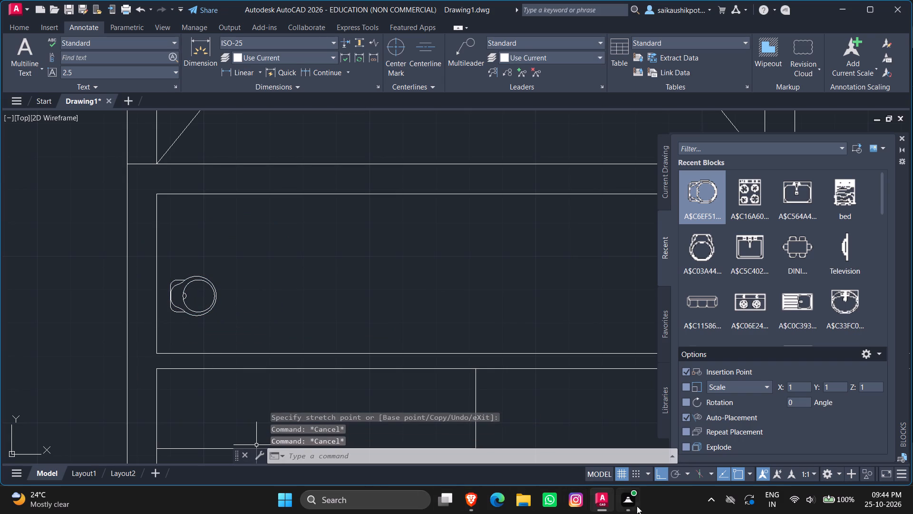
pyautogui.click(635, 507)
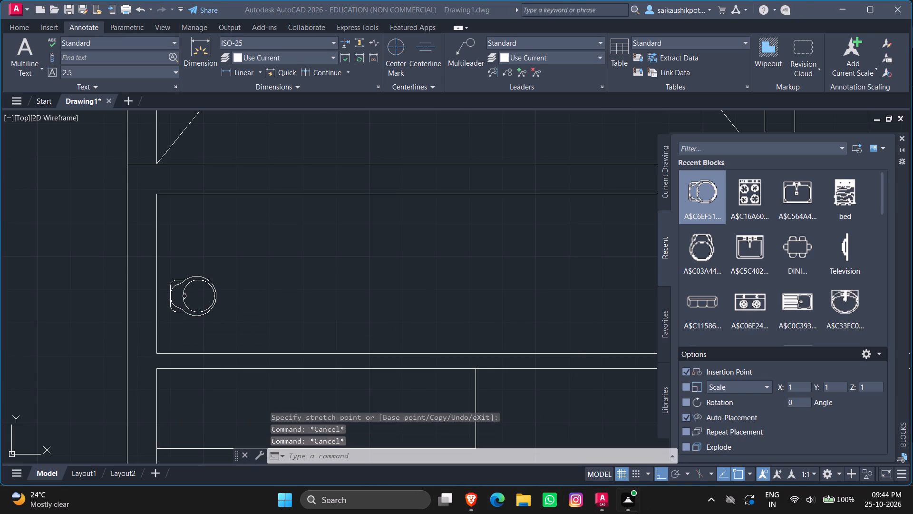
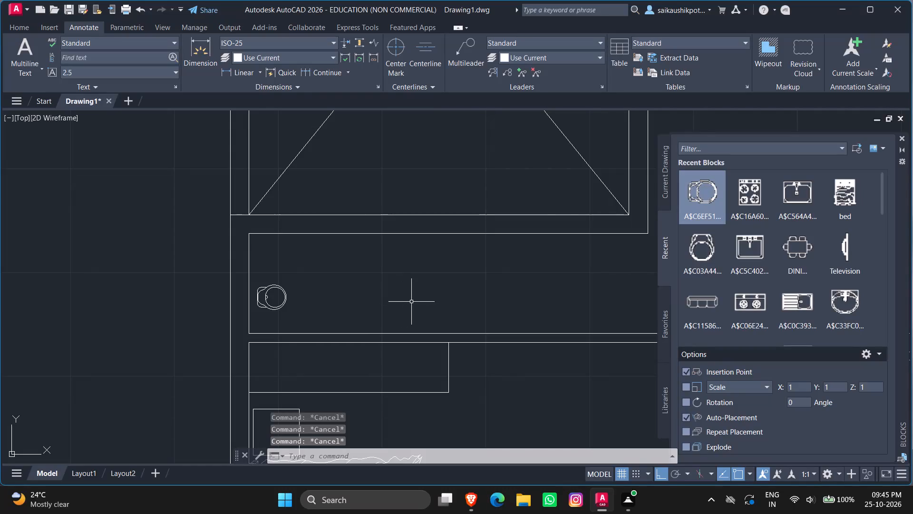
# Measure the narrow room below the east crossed shaft with Quick Measure.
pyautogui.scroll(-2, 412, 297)
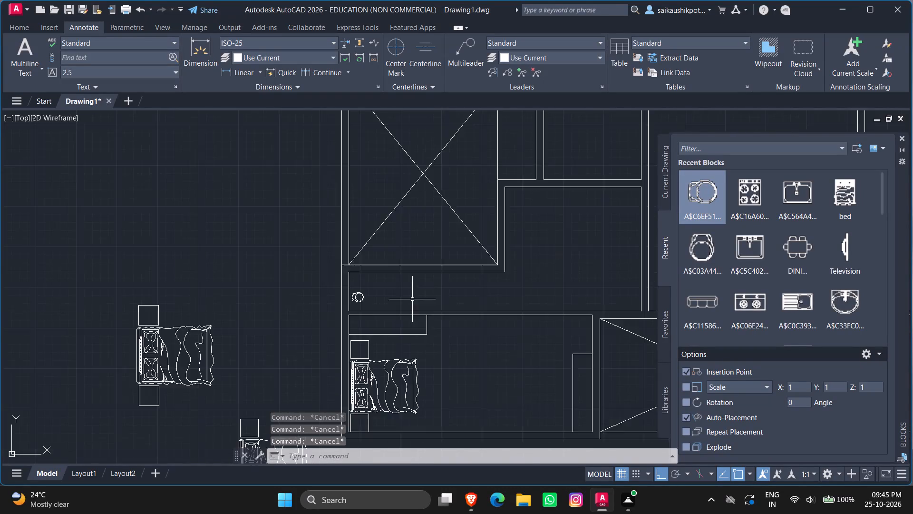
pyautogui.scroll(-3, 412, 300)
pyautogui.scroll(2, 413, 303)
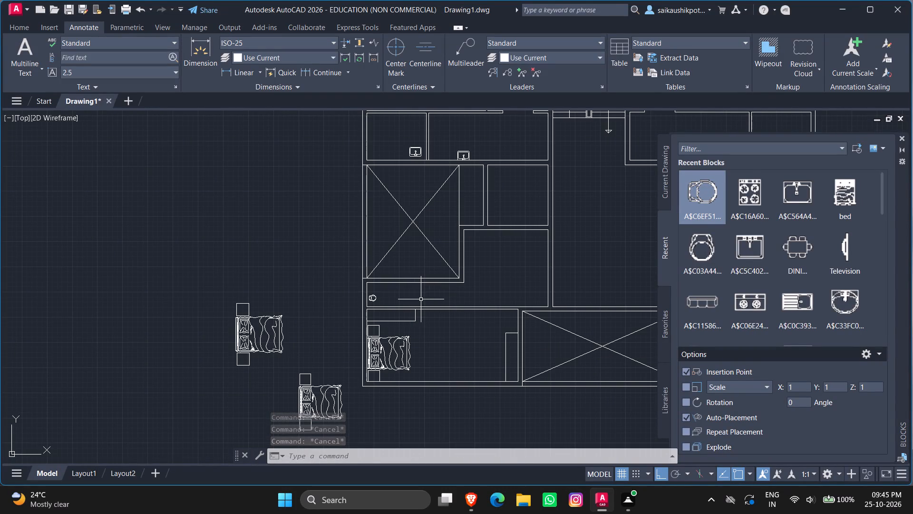
pyautogui.press('Escape')
pyautogui.scroll(3, 396, 309)
pyautogui.scroll(-6, 387, 316)
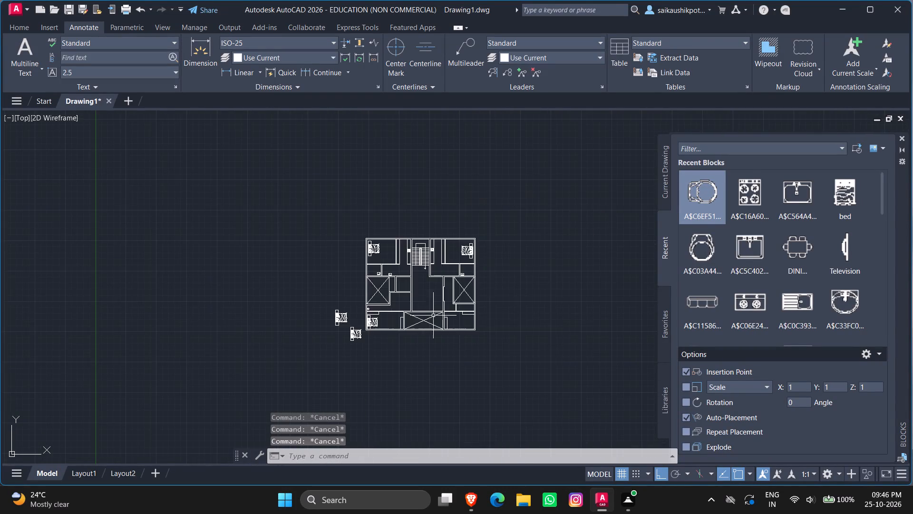
pyautogui.scroll(4, 494, 313)
pyautogui.scroll(2, 331, 288)
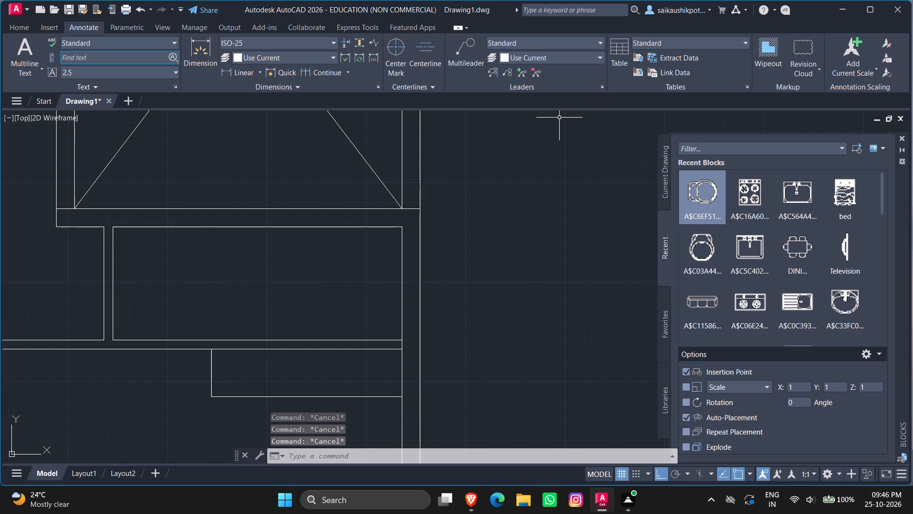
pyautogui.click(17, 24)
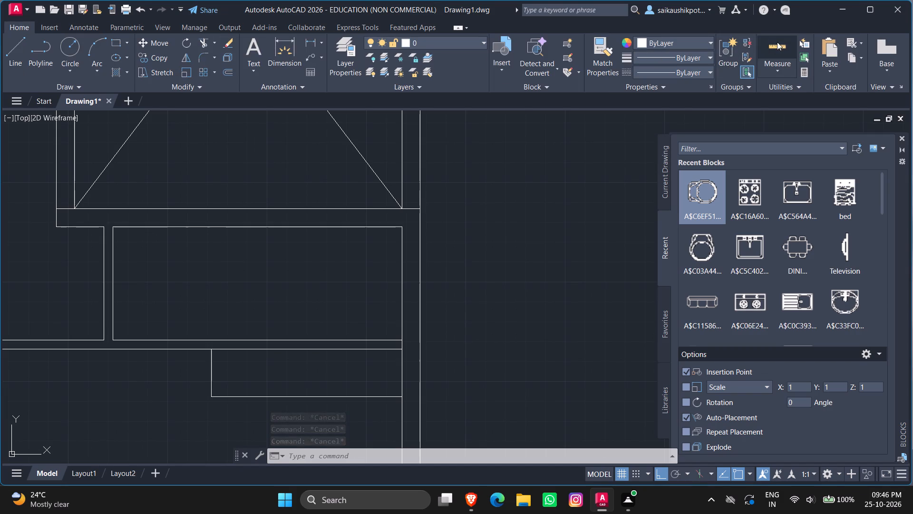
pyautogui.click(777, 42)
pyautogui.press('Escape')
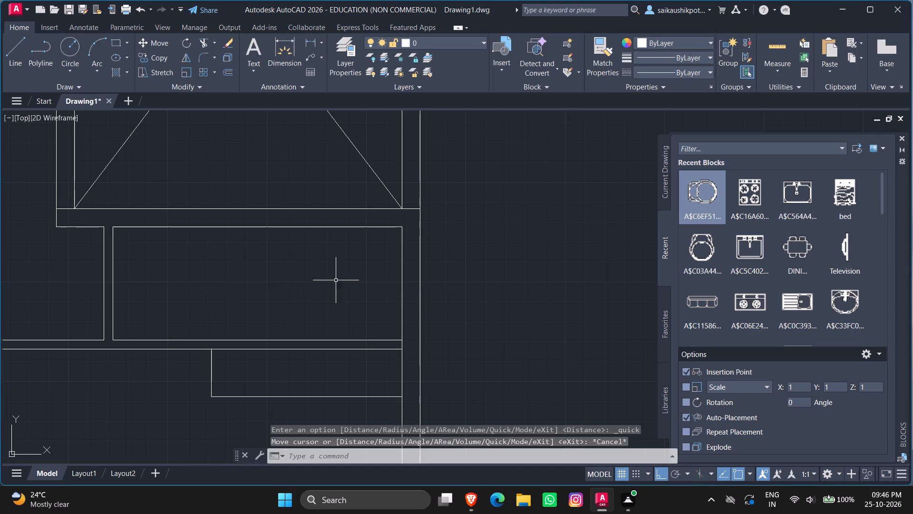
pyautogui.press('Escape')
# Offset the west wall line of the narrow toilet room 12' to the east, below the west crossed shaft.
pyautogui.scroll(-5, 575, 337)
pyautogui.scroll(4, 377, 350)
pyautogui.scroll(-3, 423, 310)
pyautogui.scroll(1, 468, 297)
pyautogui.press('Escape')
pyautogui.press('Escape')
pyautogui.press('Escape')
pyautogui.press('Escape')
pyautogui.press('Escape')
pyautogui.press('o')
pyautogui.press('Return')
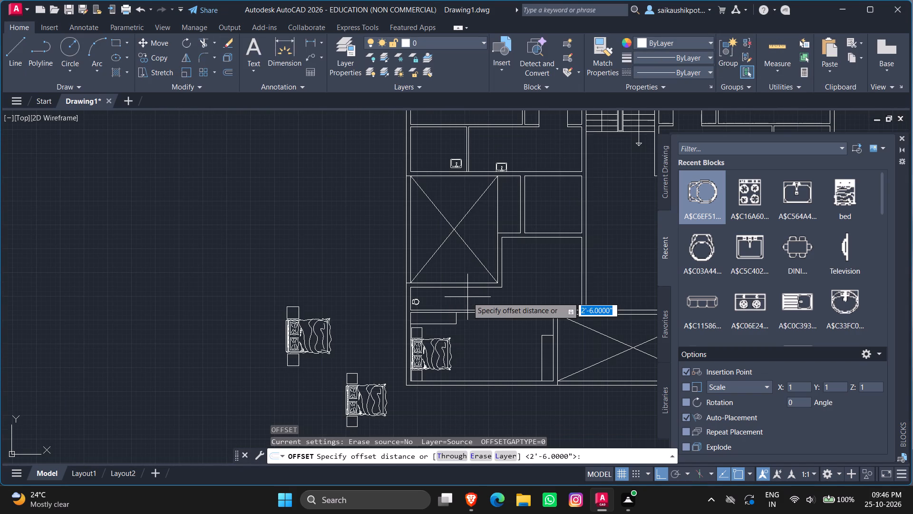
pyautogui.write("12'")
pyautogui.press('Return')
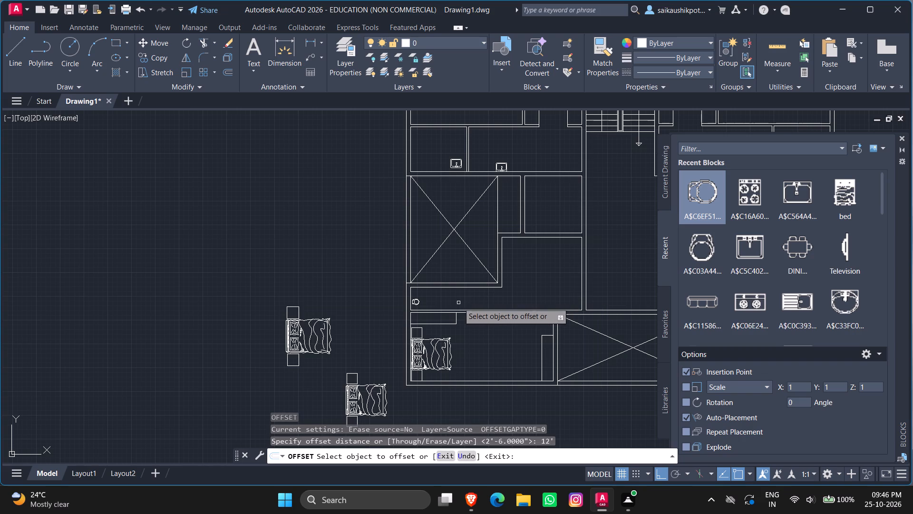
pyautogui.scroll(2, 447, 301)
pyautogui.scroll(2, 357, 286)
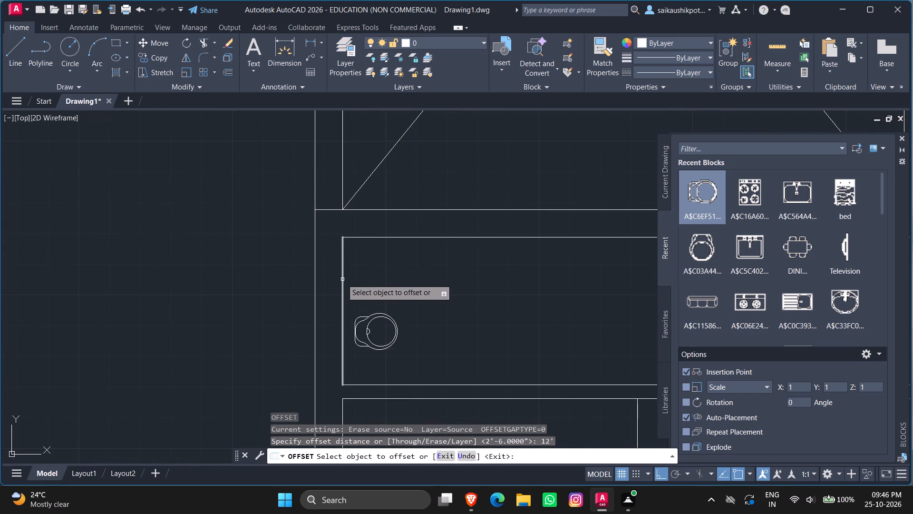
pyautogui.click(342, 279)
pyautogui.scroll(-3, 494, 288)
pyautogui.click(563, 306)
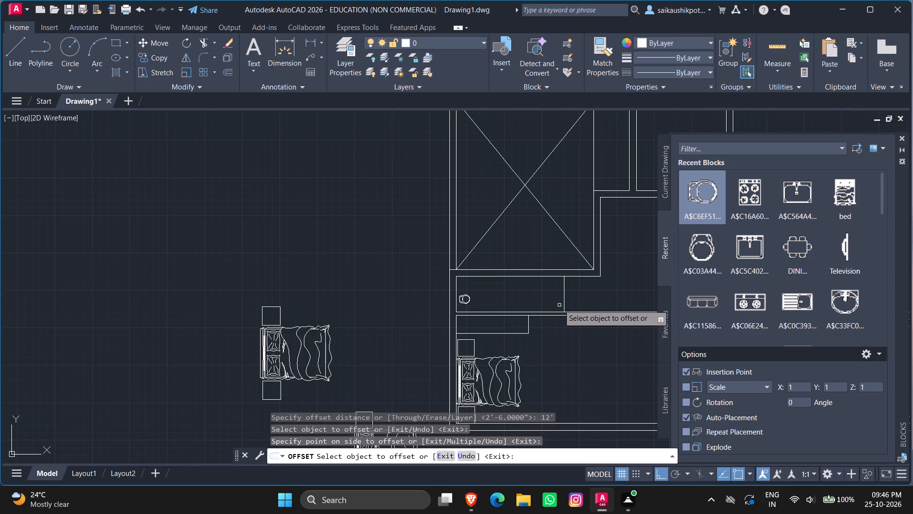
pyautogui.press('Escape')
pyautogui.press('Escape')
pyautogui.press('Escape')
pyautogui.press('Escape')
pyautogui.press('Escape')
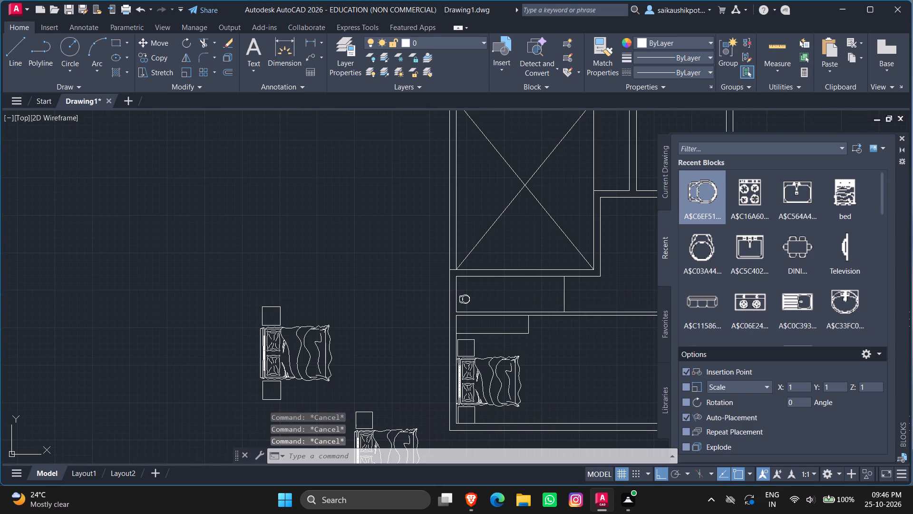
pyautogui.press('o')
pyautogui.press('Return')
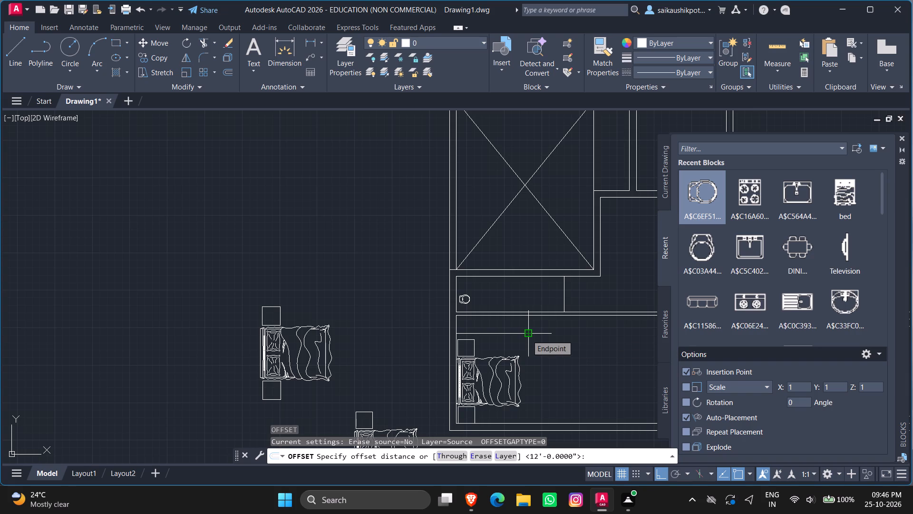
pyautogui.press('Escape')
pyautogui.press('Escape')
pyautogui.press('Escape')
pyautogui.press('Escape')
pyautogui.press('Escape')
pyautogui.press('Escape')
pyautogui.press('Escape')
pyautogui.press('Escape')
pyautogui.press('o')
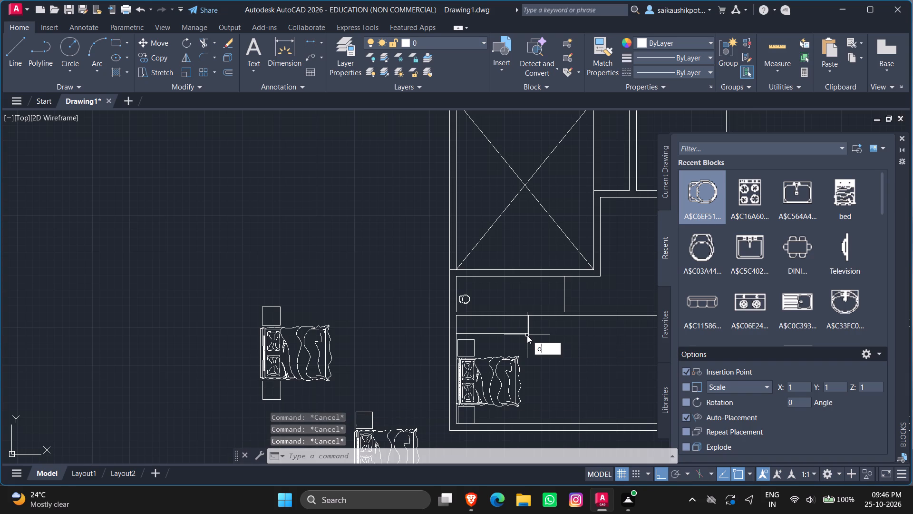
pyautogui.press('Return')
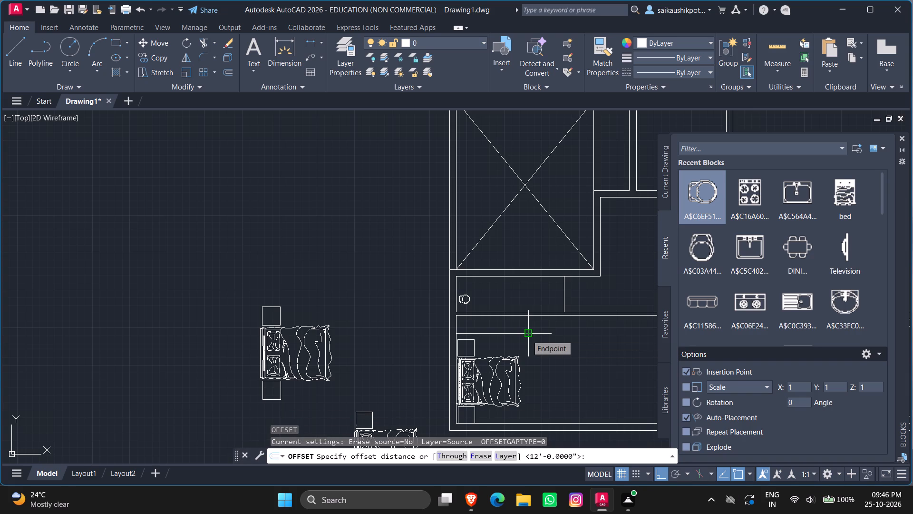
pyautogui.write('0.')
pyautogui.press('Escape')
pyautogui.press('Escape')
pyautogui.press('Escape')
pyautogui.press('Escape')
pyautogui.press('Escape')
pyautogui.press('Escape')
# Offset the new partition line east of the toilet by 4.5" to the east to give the partition its thickness.
pyautogui.press('o')
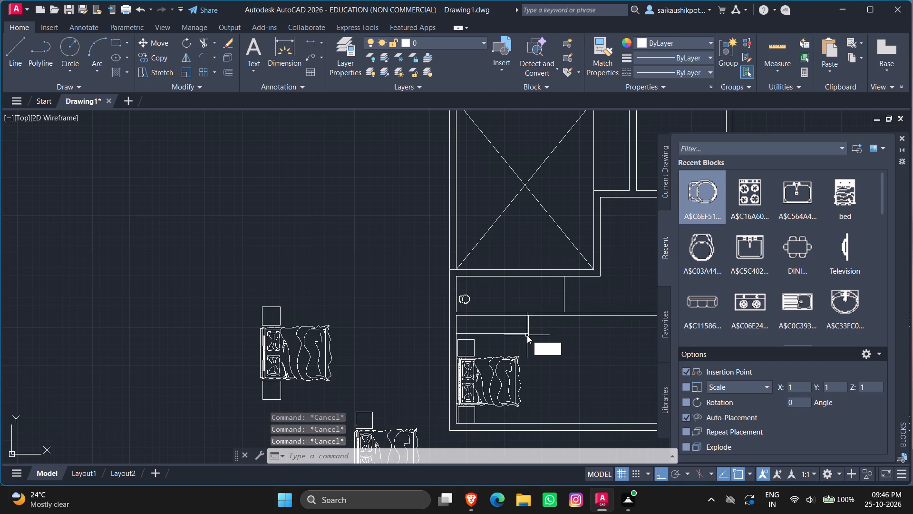
pyautogui.press('Return')
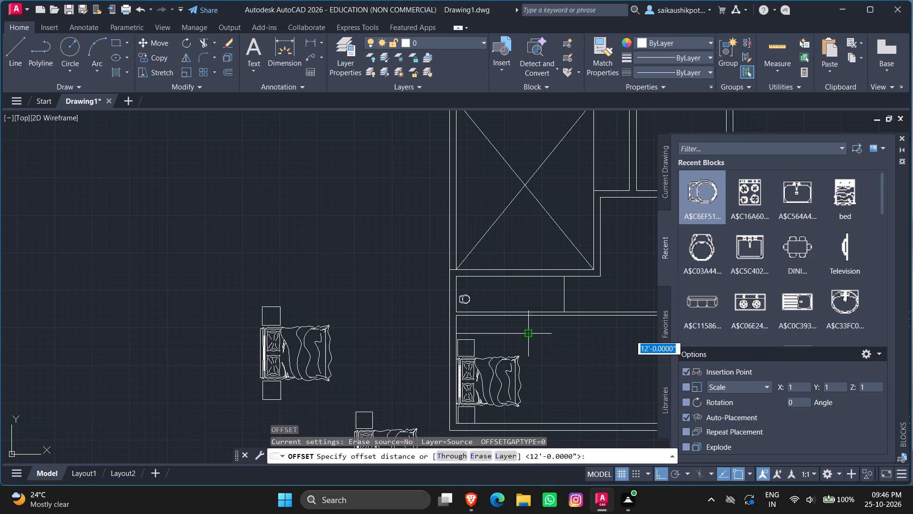
pyautogui.write('4.5"')
pyautogui.press('Return')
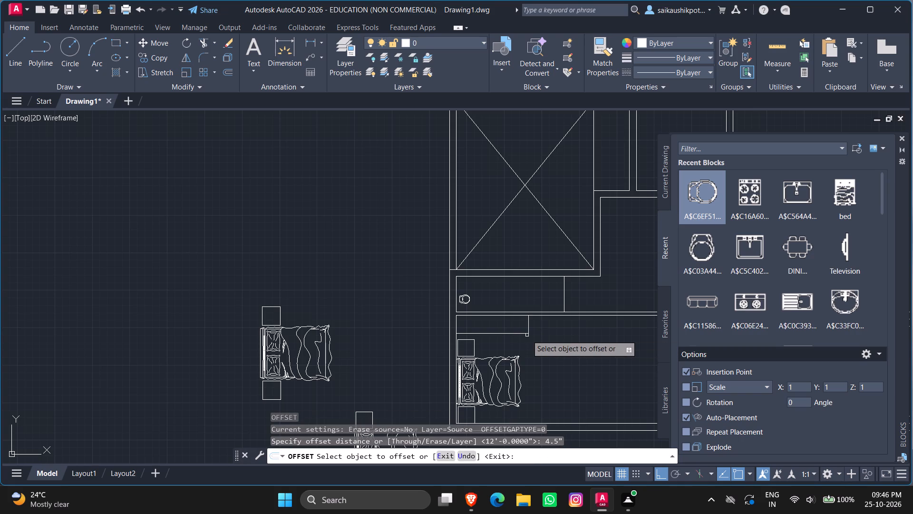
pyautogui.scroll(-2, 481, 312)
pyautogui.scroll(3, 526, 312)
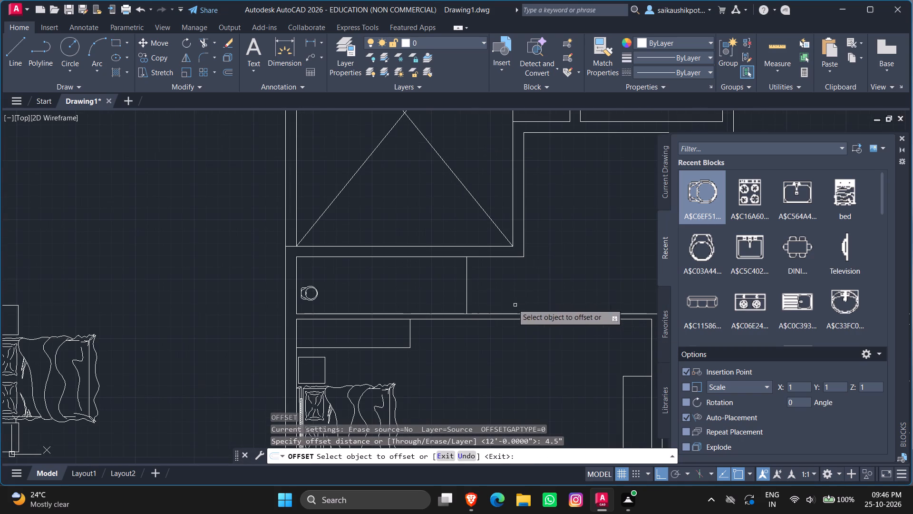
pyautogui.click(466, 286)
pyautogui.click(536, 297)
pyautogui.press('Escape')
pyautogui.press('Escape')
pyautogui.press('Escape')
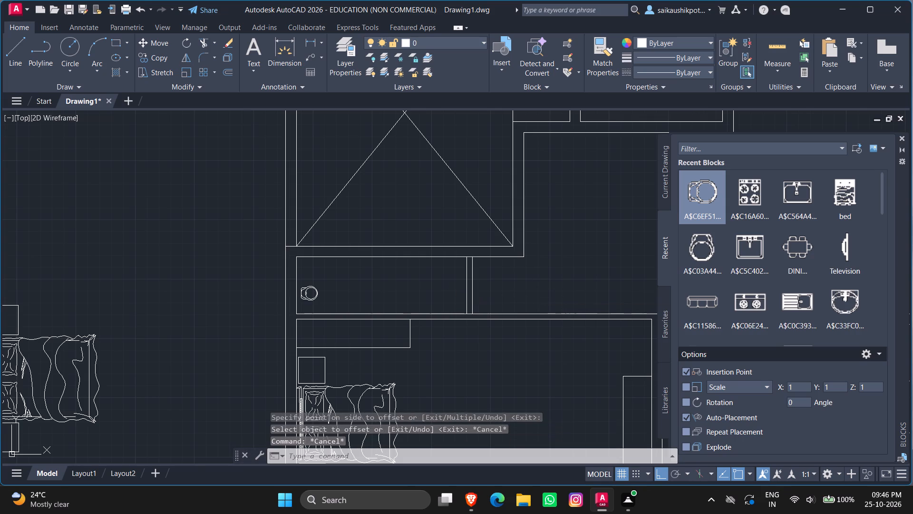
# Trim the room's lower and upper wall lines between the two partition lines so the new partition joins the walls.
pyautogui.write('tr')
pyautogui.press('Return')
pyautogui.press('Return')
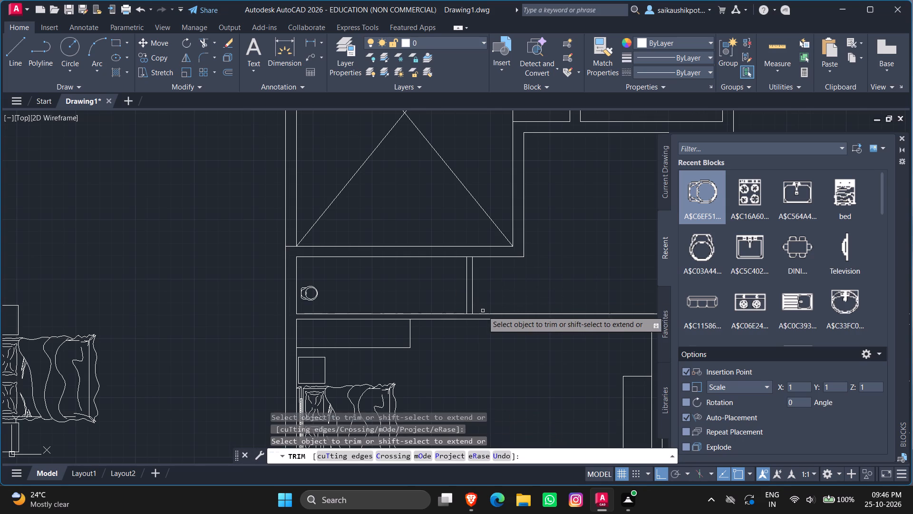
pyautogui.scroll(6, 467, 316)
pyautogui.moveTo(468, 294); pyautogui.dragTo(456, 341)
pyautogui.scroll(-4, 455, 340)
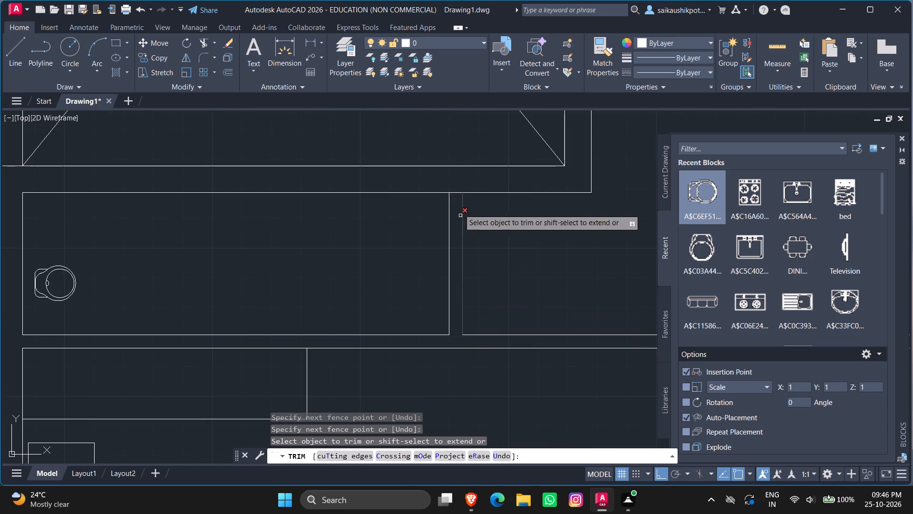
pyautogui.scroll(2, 447, 168)
pyautogui.moveTo(468, 223); pyautogui.dragTo(466, 242)
pyautogui.press('Escape')
pyautogui.press('Escape')
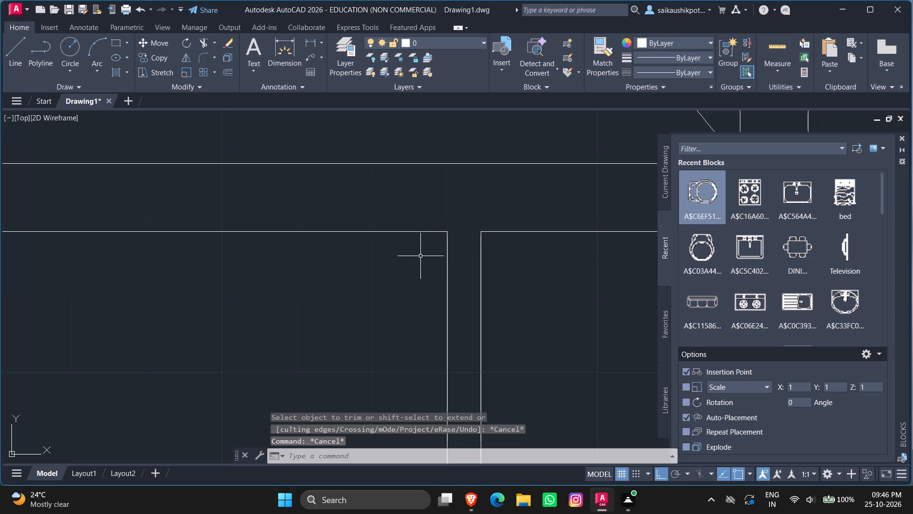
pyautogui.scroll(-4, 414, 265)
pyautogui.press('Escape')
pyautogui.press('Escape')
pyautogui.press('Escape')
pyautogui.press('Escape')
pyautogui.press('Escape')
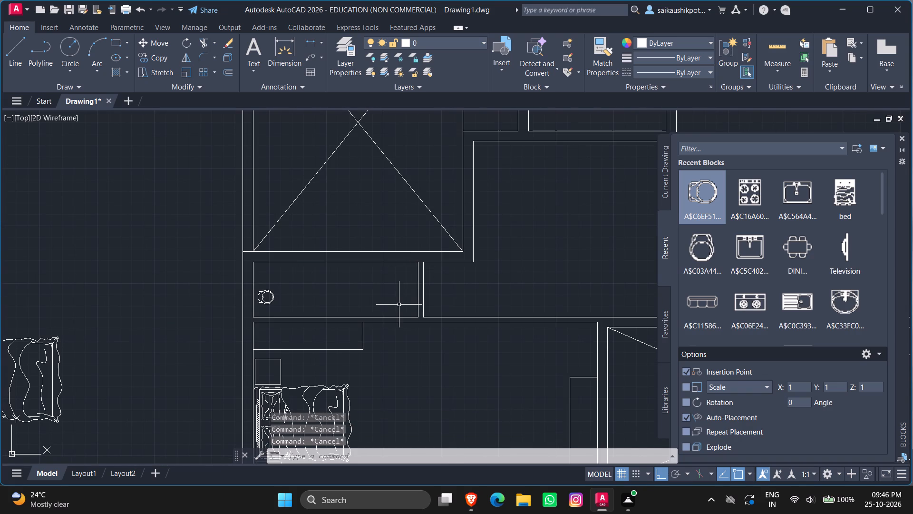
pyautogui.press('Escape')
pyautogui.press('Escape')
pyautogui.press('Escape')
pyautogui.press('Escape')
# Draw a diagonal line across the central open space below the stairs, from its southwest inner corner to its northeast corner.
pyautogui.scroll(-3, 355, 316)
pyautogui.scroll(-1, 400, 324)
pyautogui.scroll(2, 404, 325)
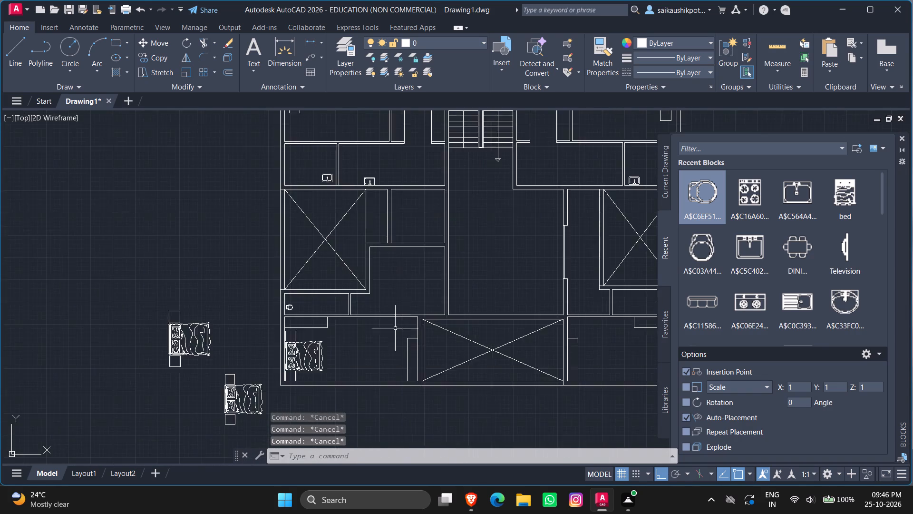
pyautogui.scroll(-2, 332, 326)
pyautogui.scroll(2, 456, 319)
pyautogui.scroll(1, 396, 339)
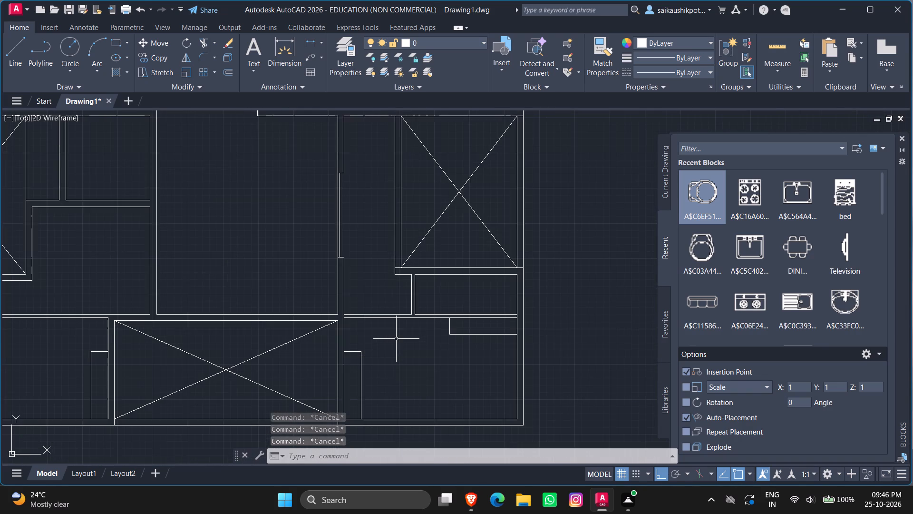
pyautogui.scroll(-1, 395, 346)
pyautogui.press('Escape')
pyautogui.press('Escape')
pyautogui.press('Escape')
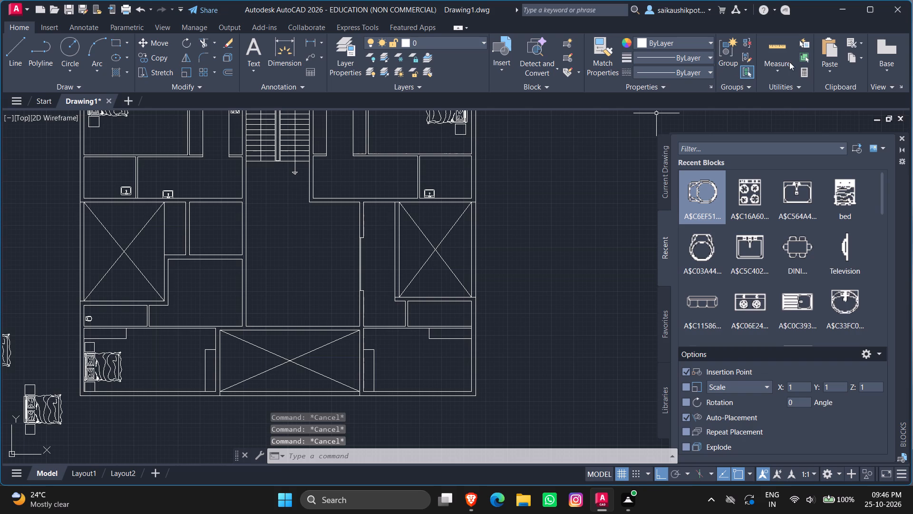
pyautogui.click(35, 29)
pyautogui.click(51, 24)
pyautogui.click(15, 27)
pyautogui.click(18, 42)
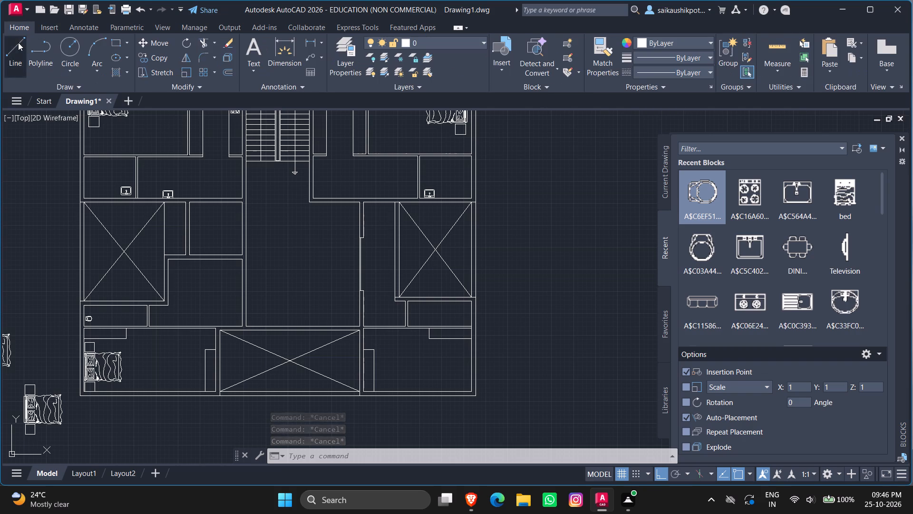
pyautogui.scroll(3, 250, 323)
pyautogui.click(233, 335)
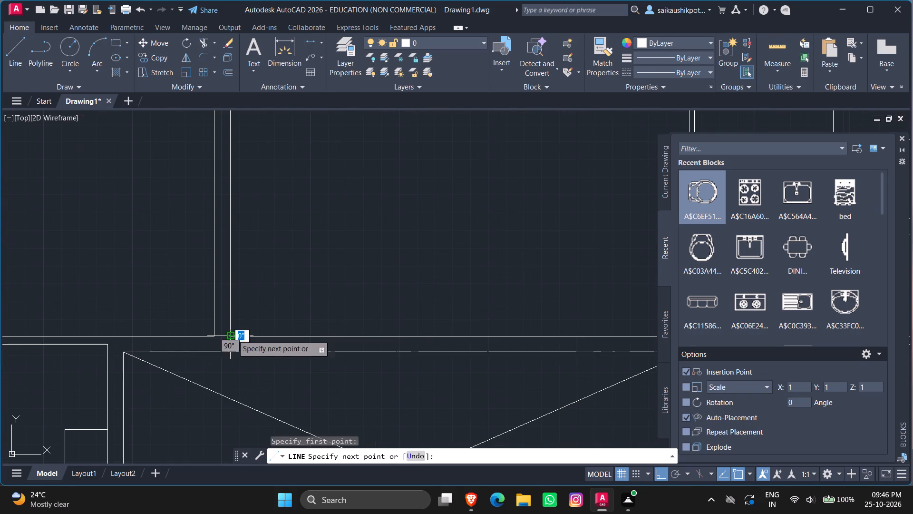
pyautogui.scroll(-3, 298, 266)
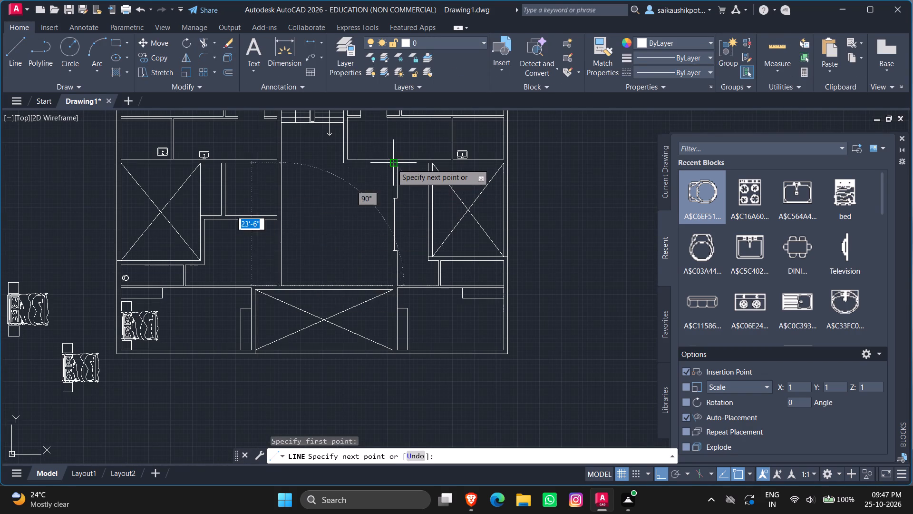
pyautogui.scroll(2, 392, 164)
pyautogui.click(392, 164)
pyautogui.press('Escape')
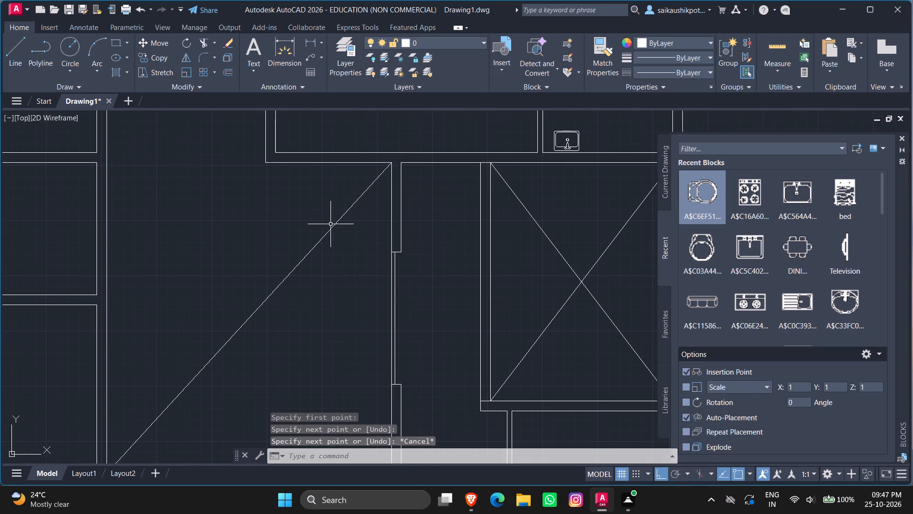
# Draw the crossing diagonal of the central open space from its southeast corner to its northwest corner.
pyautogui.scroll(-2, 330, 230)
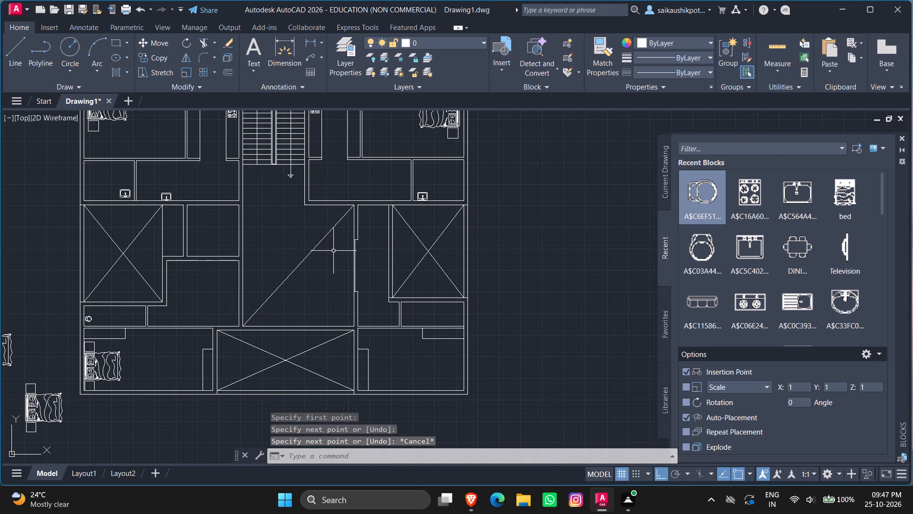
pyautogui.press('l')
pyautogui.press('Return')
pyautogui.scroll(4, 349, 319)
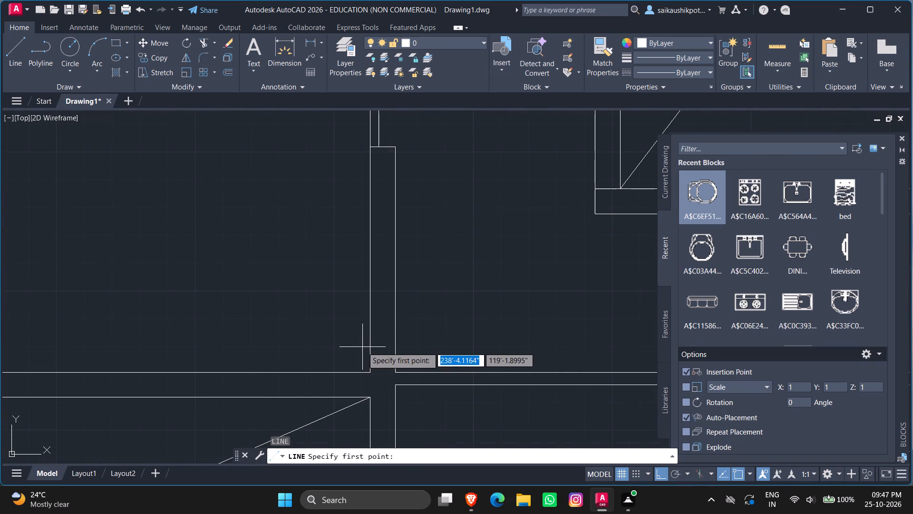
pyautogui.click(371, 374)
pyautogui.scroll(-3, 322, 302)
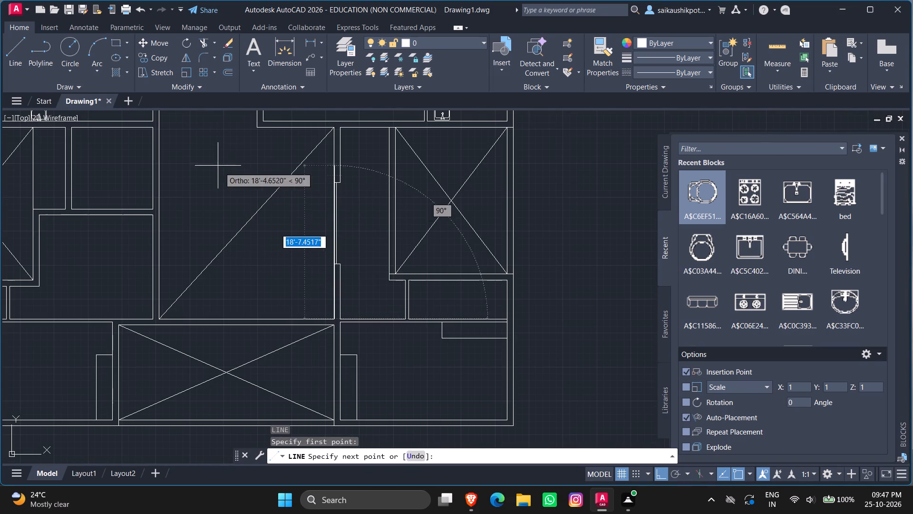
pyautogui.click(157, 127)
pyautogui.press('Escape')
pyautogui.press('Escape')
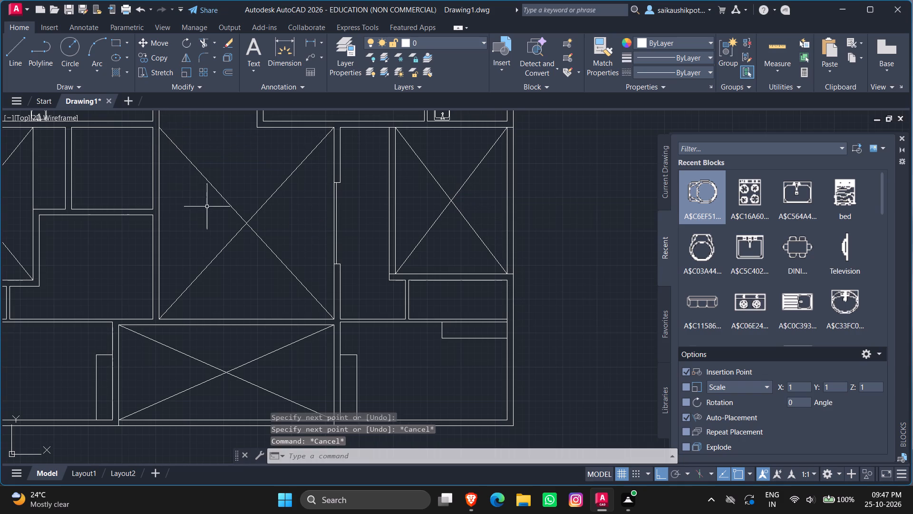
pyautogui.press('Escape')
pyautogui.press('Escape')
pyautogui.scroll(-3, 202, 267)
pyautogui.press('Escape')
pyautogui.press('Escape')
pyautogui.press('Escape')
pyautogui.press('Escape')
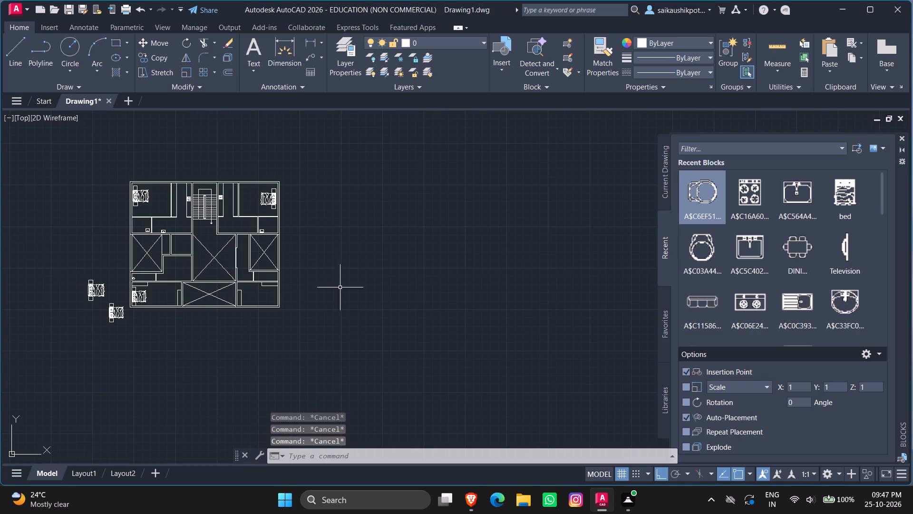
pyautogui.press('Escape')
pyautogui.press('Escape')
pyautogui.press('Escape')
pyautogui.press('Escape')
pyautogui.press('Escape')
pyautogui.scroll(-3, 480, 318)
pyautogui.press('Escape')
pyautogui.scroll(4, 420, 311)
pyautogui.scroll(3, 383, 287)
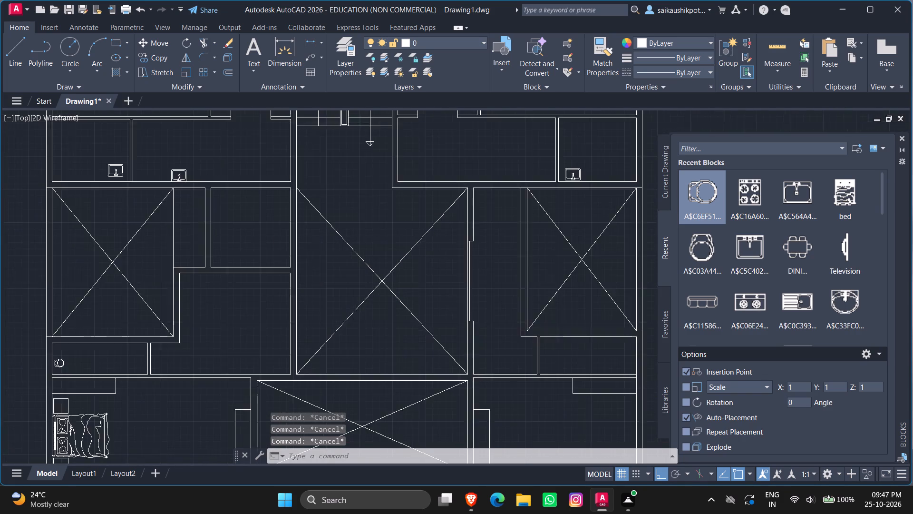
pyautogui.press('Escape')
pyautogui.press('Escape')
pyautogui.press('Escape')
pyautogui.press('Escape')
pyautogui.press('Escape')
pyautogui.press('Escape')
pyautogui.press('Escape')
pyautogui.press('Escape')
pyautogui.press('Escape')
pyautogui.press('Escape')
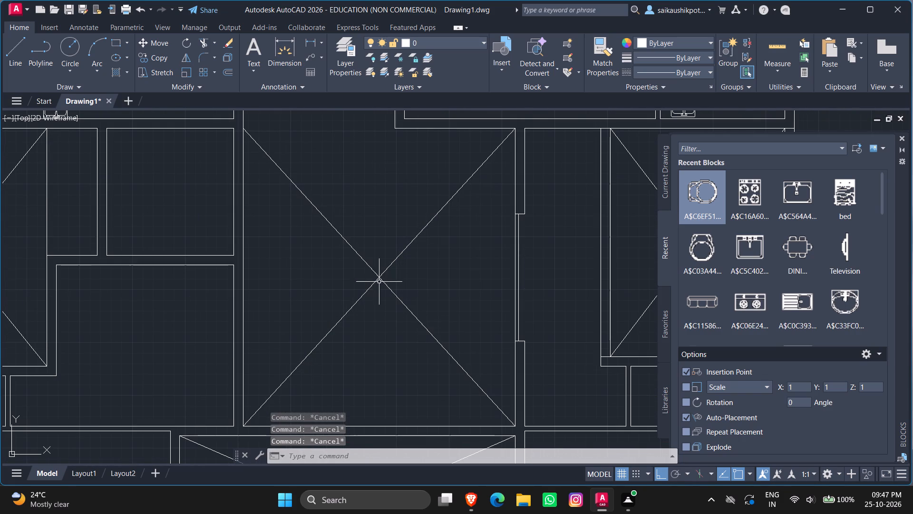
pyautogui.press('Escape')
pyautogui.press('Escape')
# Copy the toilet fixture from the southwest toilet room and paste it into the southeast toilet room, toward its east wall.
pyautogui.scroll(-3, 505, 265)
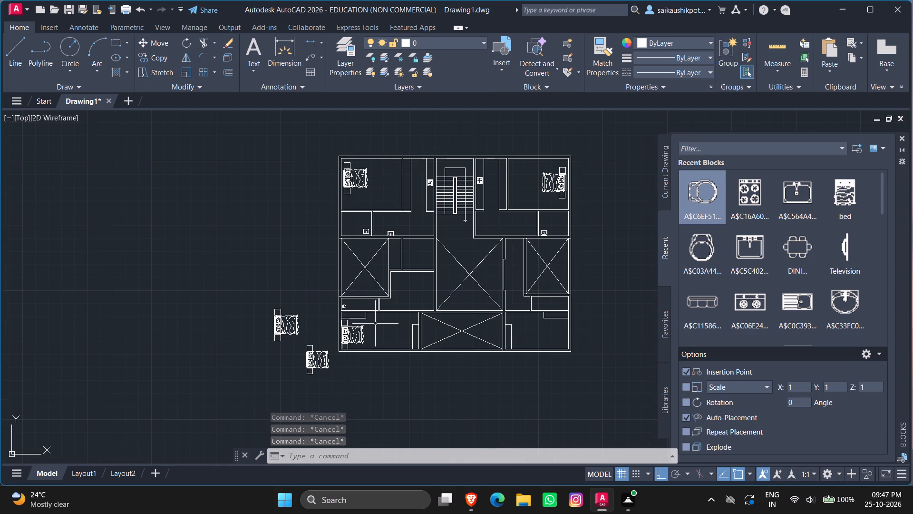
pyautogui.scroll(5, 350, 315)
pyautogui.click(362, 289)
pyautogui.click(337, 271)
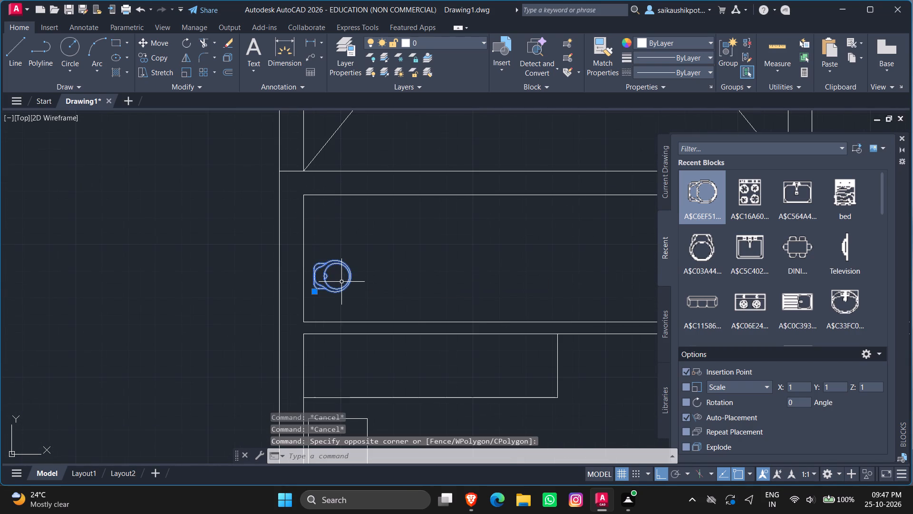
pyautogui.hotkey('ctrl', 'c')
pyautogui.hotkey('ctrl', 'v')
pyautogui.scroll(-5, 321, 293)
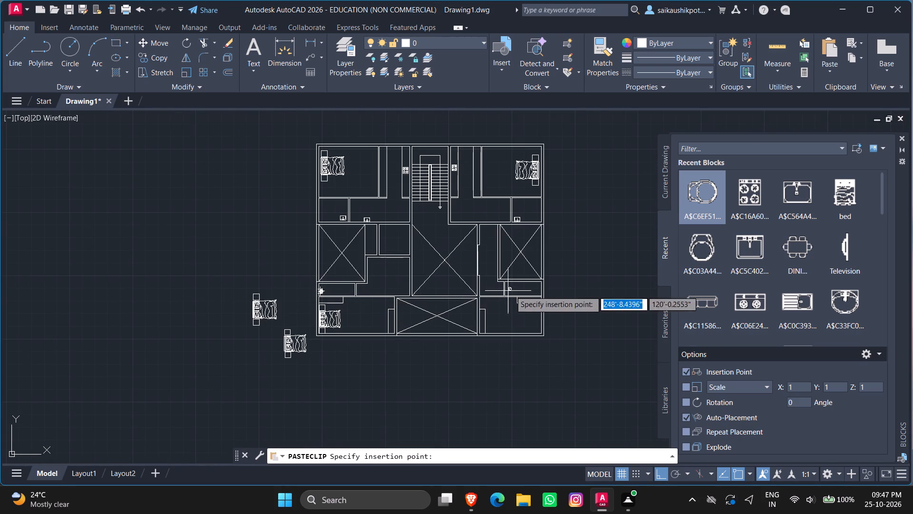
pyautogui.scroll(5, 546, 296)
pyautogui.scroll(2, 405, 280)
pyautogui.click(403, 280)
# Rotate the pasted toilet fixture 180° about the small arc at its bowl so its back faces the east wall.
pyautogui.click(348, 282)
pyautogui.moveTo(427, 227); pyautogui.dragTo(422, 230)
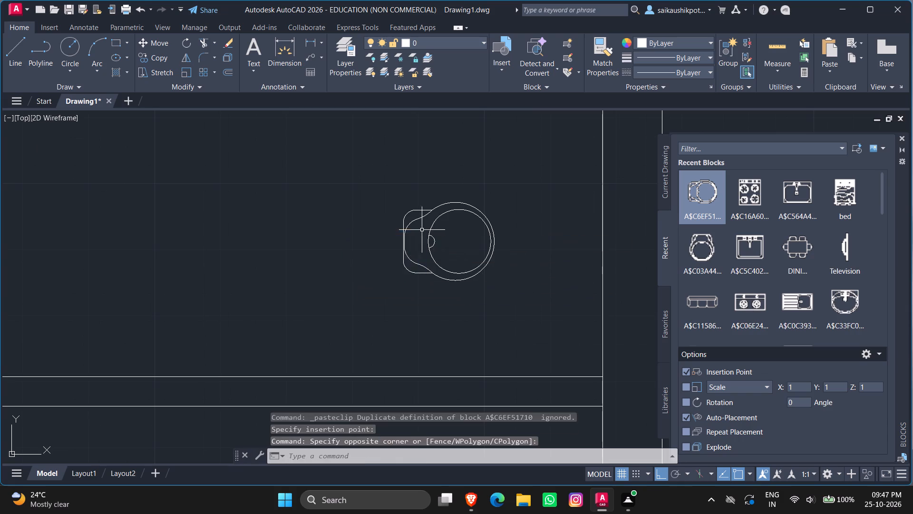
pyautogui.moveTo(411, 240); pyautogui.dragTo(405, 246)
pyautogui.moveTo(422, 230); pyautogui.dragTo(417, 235)
pyautogui.moveTo(462, 206); pyautogui.dragTo(452, 215)
pyautogui.moveTo(483, 163); pyautogui.dragTo(476, 175)
pyautogui.click(440, 240)
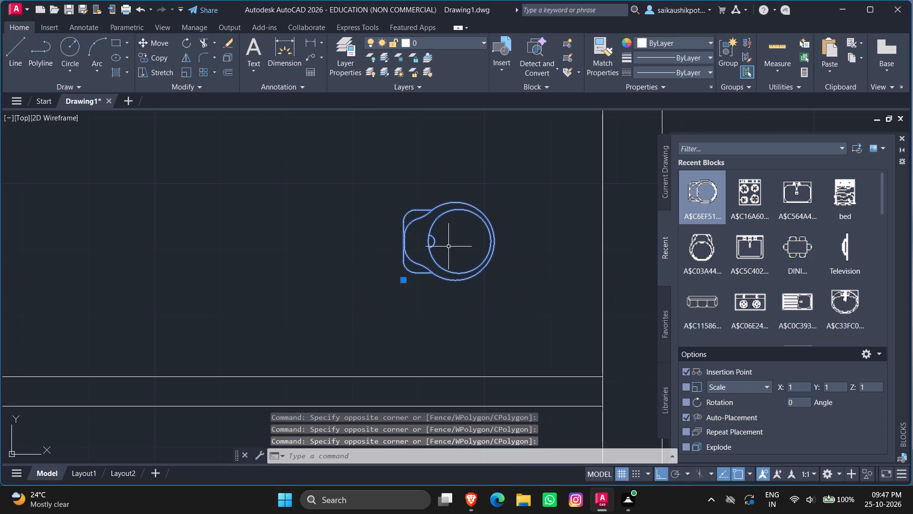
pyautogui.press('r')
pyautogui.press('o')
pyautogui.press('Return')
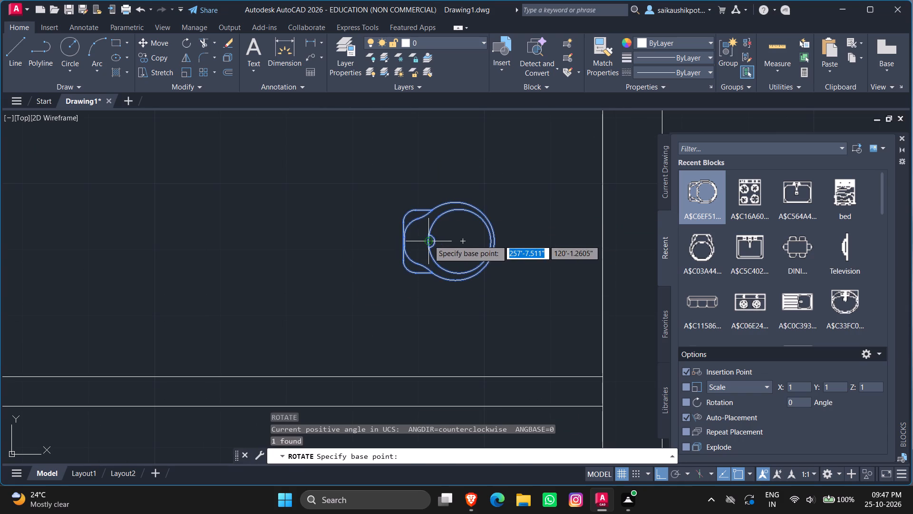
pyautogui.click(428, 240)
pyautogui.click(176, 297)
pyautogui.press('Escape')
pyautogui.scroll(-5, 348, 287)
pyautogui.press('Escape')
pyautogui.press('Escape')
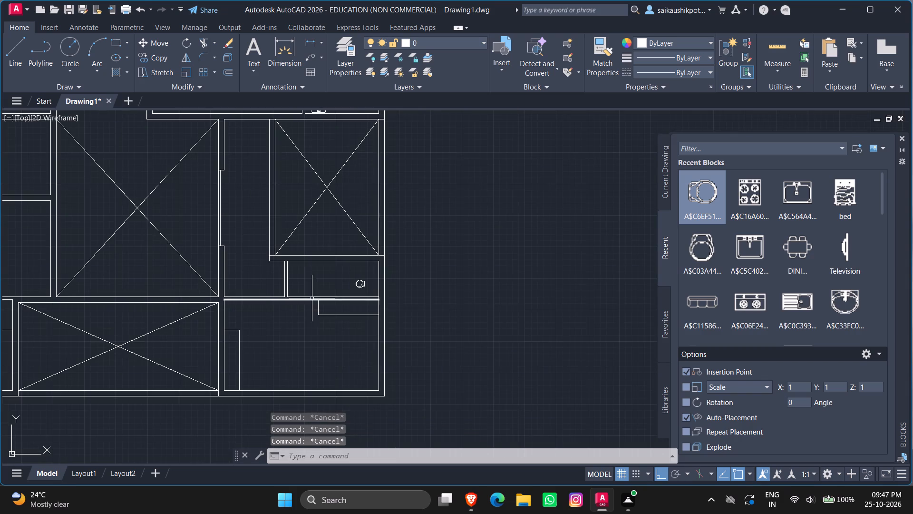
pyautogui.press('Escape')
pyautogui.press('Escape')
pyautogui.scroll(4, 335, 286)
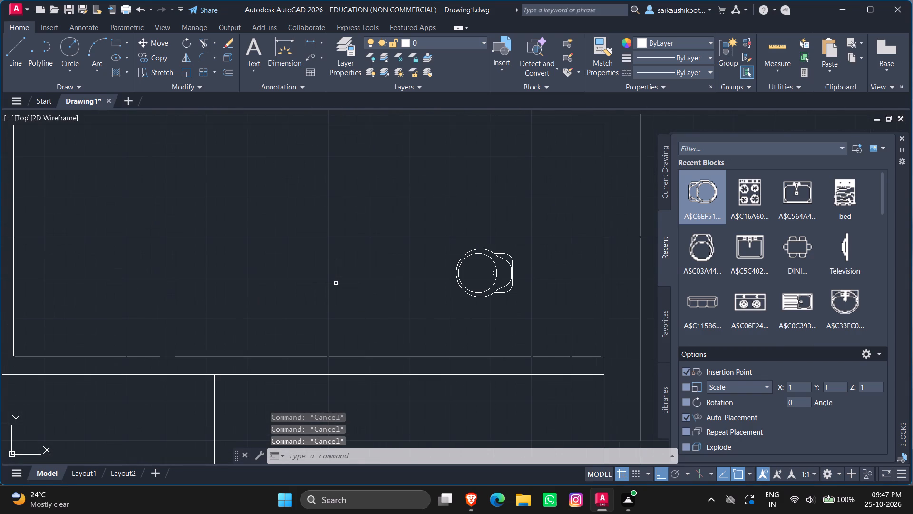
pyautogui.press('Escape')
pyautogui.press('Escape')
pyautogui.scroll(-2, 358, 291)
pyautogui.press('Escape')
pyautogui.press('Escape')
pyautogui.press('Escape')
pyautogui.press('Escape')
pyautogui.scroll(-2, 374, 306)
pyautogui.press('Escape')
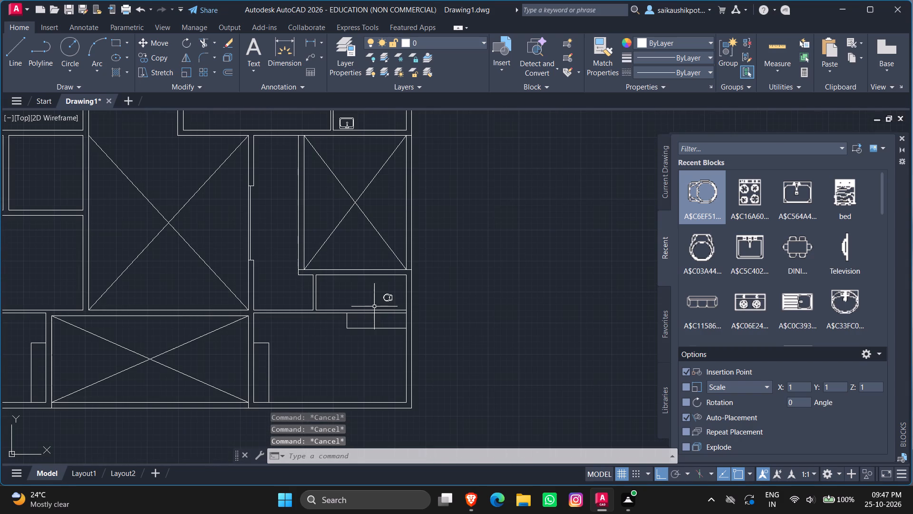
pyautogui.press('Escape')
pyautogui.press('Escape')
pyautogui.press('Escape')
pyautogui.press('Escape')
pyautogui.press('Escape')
# Copy the washbasin from the small room north of the eastern open space and paste it near the southeast toilet room's upper wall.
pyautogui.scroll(-4, 538, 297)
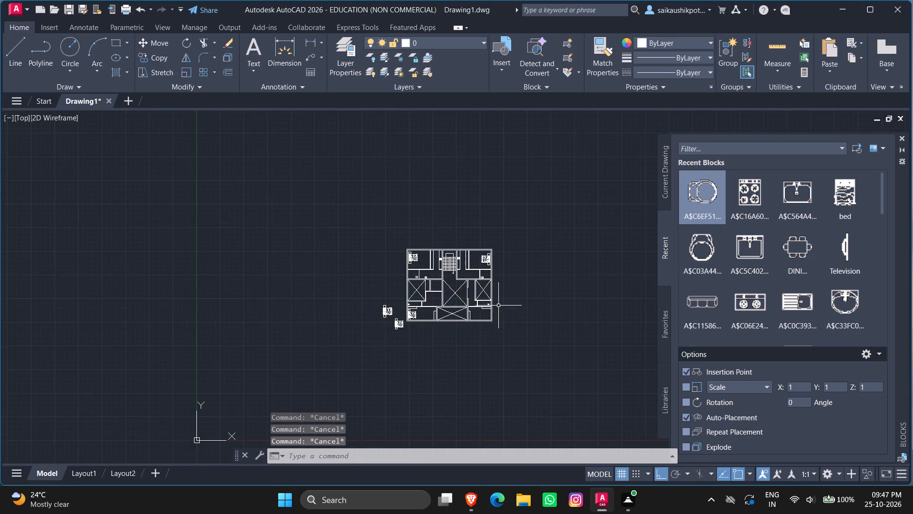
pyautogui.scroll(4, 495, 289)
pyautogui.scroll(4, 393, 228)
pyautogui.moveTo(523, 212); pyautogui.dragTo(504, 225)
pyautogui.moveTo(497, 230); pyautogui.dragTo(491, 235)
pyautogui.click(478, 245)
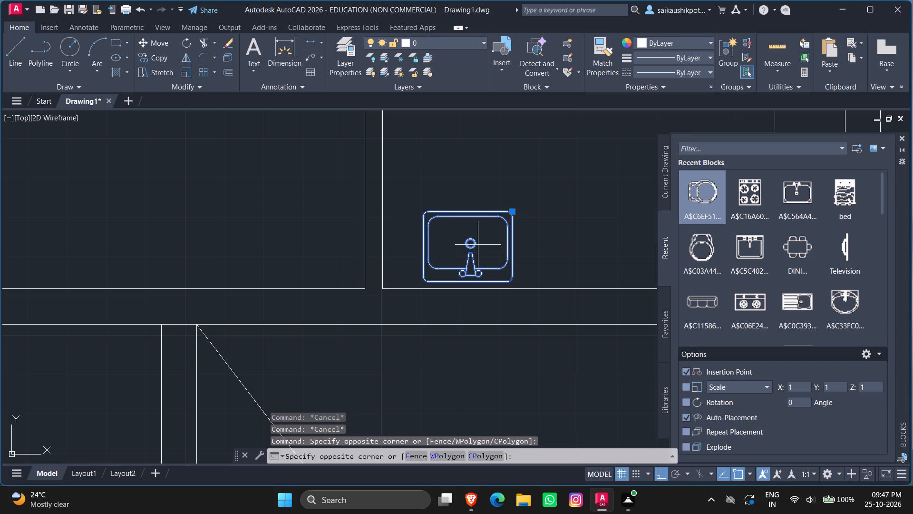
pyautogui.click(486, 242)
pyautogui.click(511, 213)
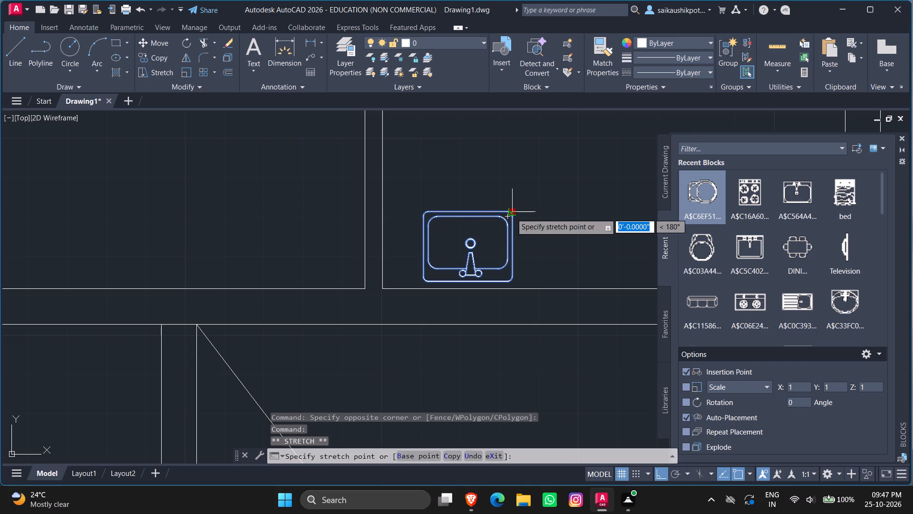
pyautogui.hotkey('ctrl', 'c')
pyautogui.hotkey('ctrl', 'v')
pyautogui.scroll(-6, 471, 222)
pyautogui.scroll(2, 449, 317)
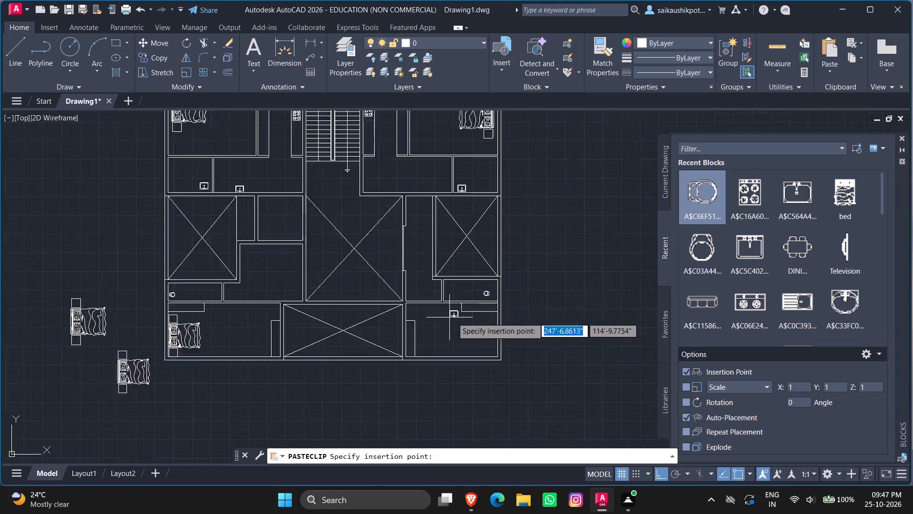
pyautogui.scroll(4, 454, 316)
pyautogui.scroll(-3, 449, 283)
pyautogui.scroll(1, 445, 271)
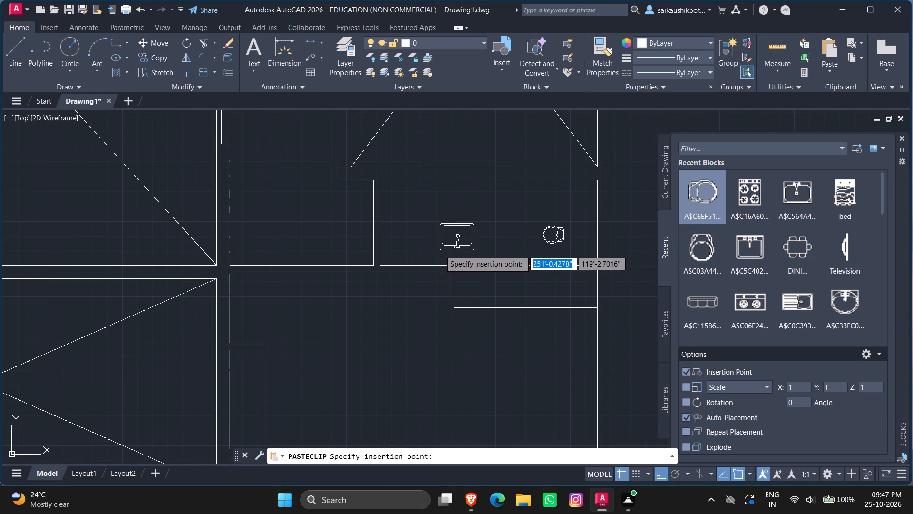
pyautogui.click(449, 211)
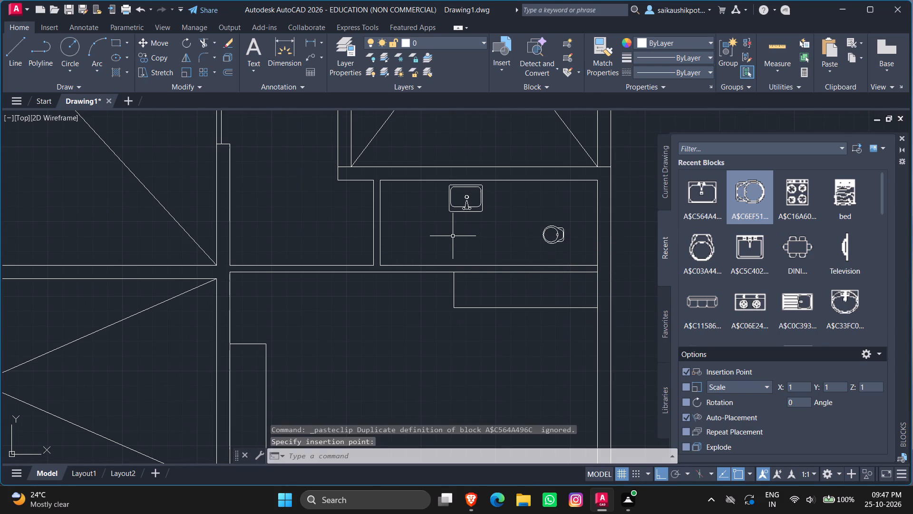
# Paste another copy of the washbasin into the southwest toilet room, near its upper wall and east of the toilet fixture.
pyautogui.hotkey('ctrl', 'v')
pyautogui.scroll(-4, 479, 271)
pyautogui.scroll(1, 333, 268)
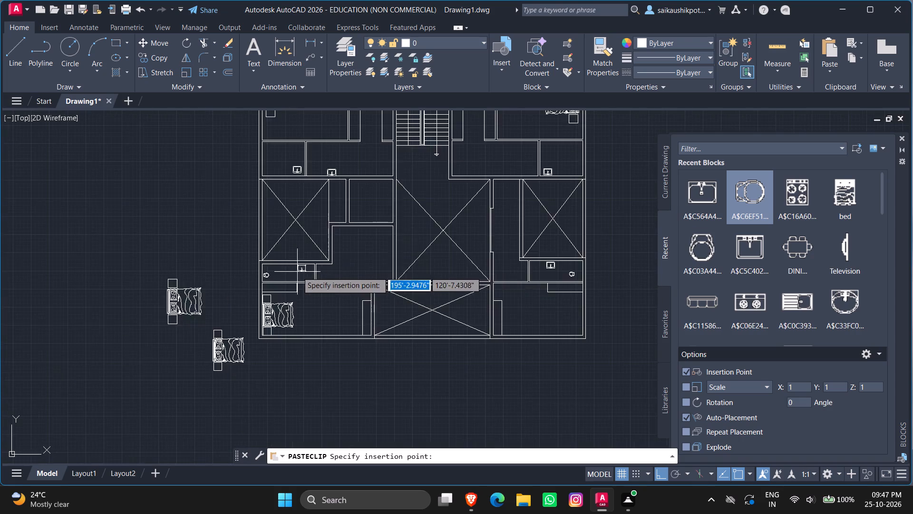
pyautogui.scroll(3, 297, 271)
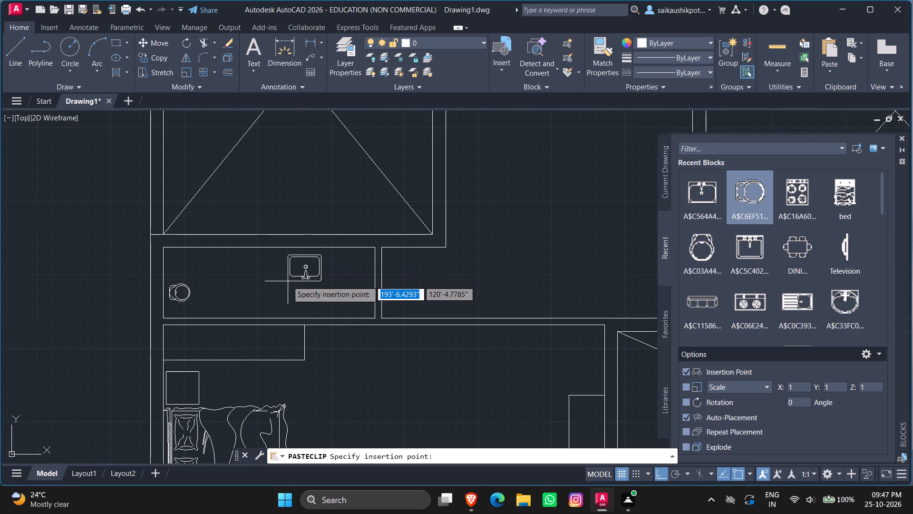
pyautogui.click(282, 277)
pyautogui.press('Escape')
pyautogui.press('Escape')
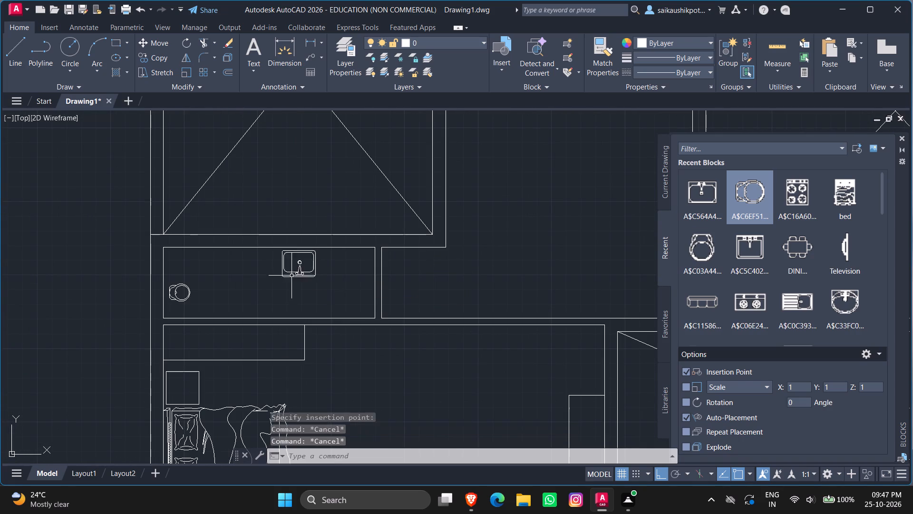
pyautogui.press('Escape')
pyautogui.scroll(-4, 292, 279)
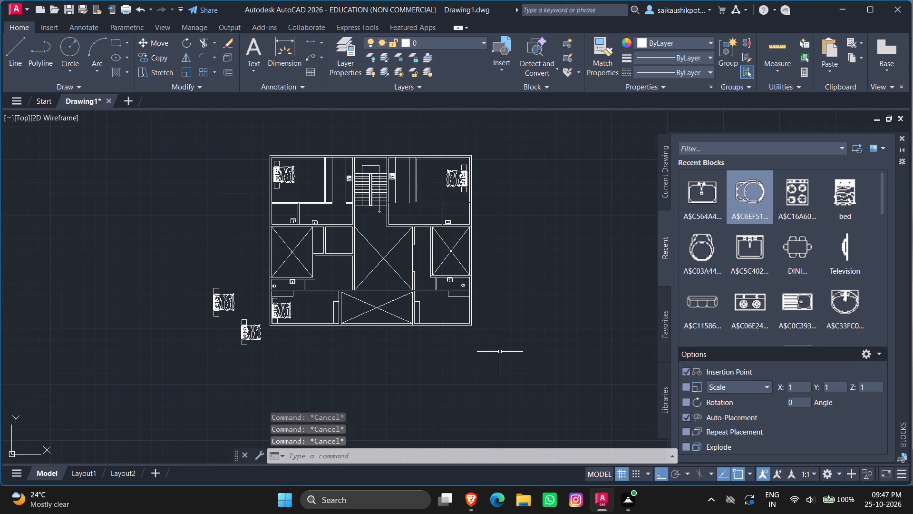
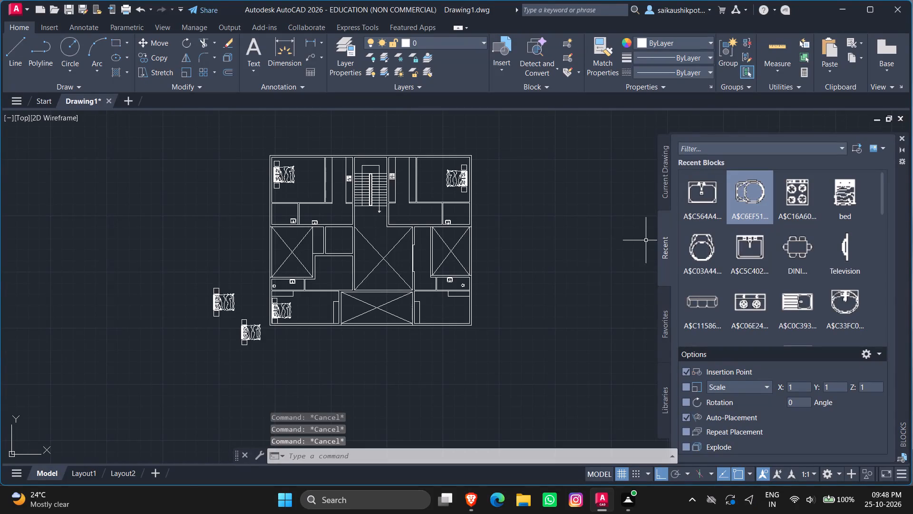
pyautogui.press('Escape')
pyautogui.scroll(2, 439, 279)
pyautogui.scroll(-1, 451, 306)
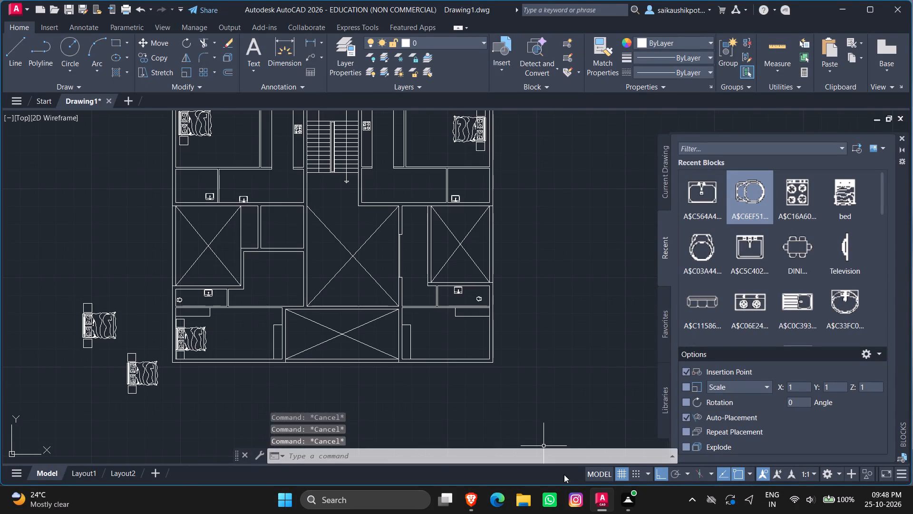
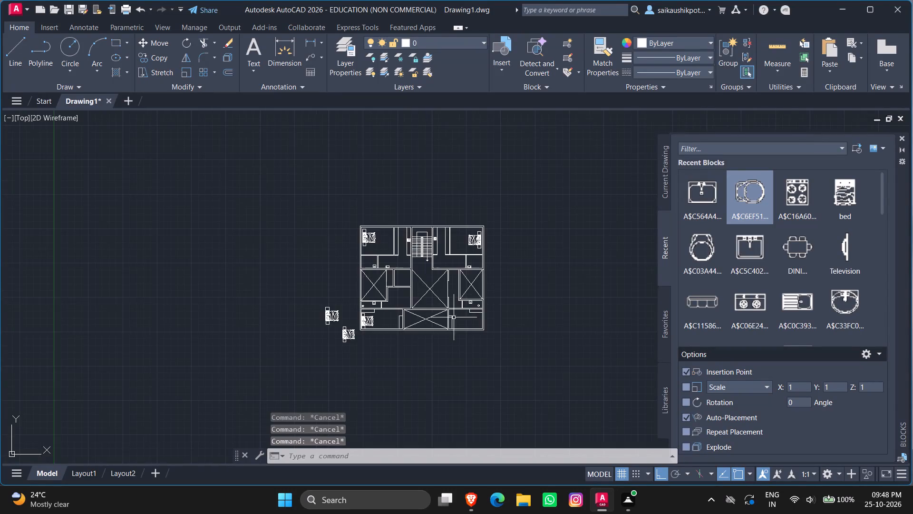
# Draw a short line across the wall between the central and southern crossed open spaces, from the upper wall line's midpoint.
pyautogui.scroll(3, 451, 313)
pyautogui.scroll(-1, 455, 319)
pyautogui.press('Escape')
pyautogui.press('Escape')
pyautogui.press('Escape')
pyautogui.scroll(-2, 499, 340)
pyautogui.scroll(4, 486, 329)
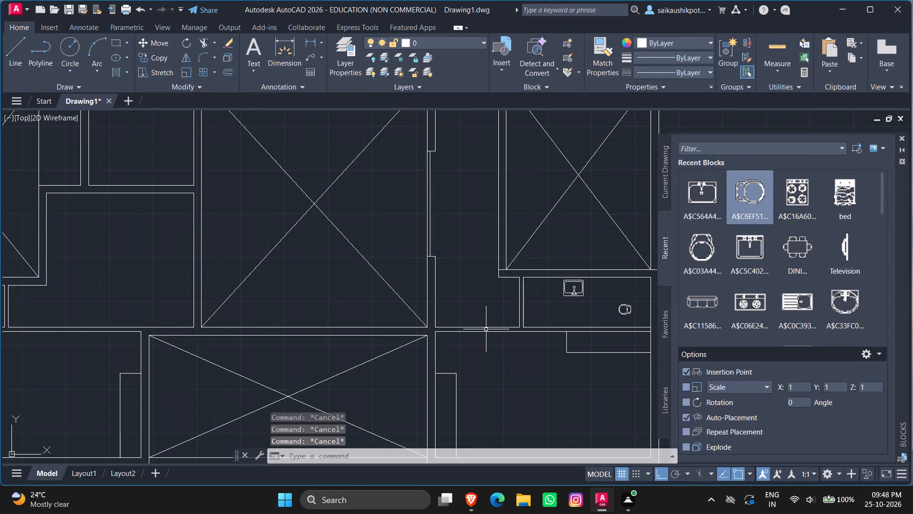
pyautogui.scroll(-3, 487, 332)
pyautogui.scroll(1, 508, 343)
pyautogui.scroll(3, 386, 323)
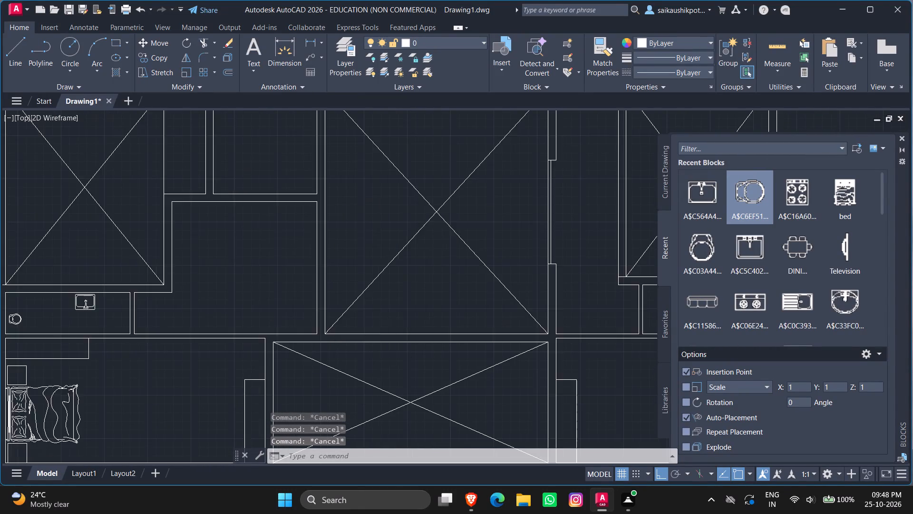
pyautogui.scroll(1, 392, 353)
pyautogui.scroll(-1, 392, 353)
pyautogui.scroll(1, 392, 353)
pyautogui.press('Escape')
pyautogui.press('Escape')
pyautogui.press('Escape')
pyautogui.press('Escape')
pyautogui.press('Escape')
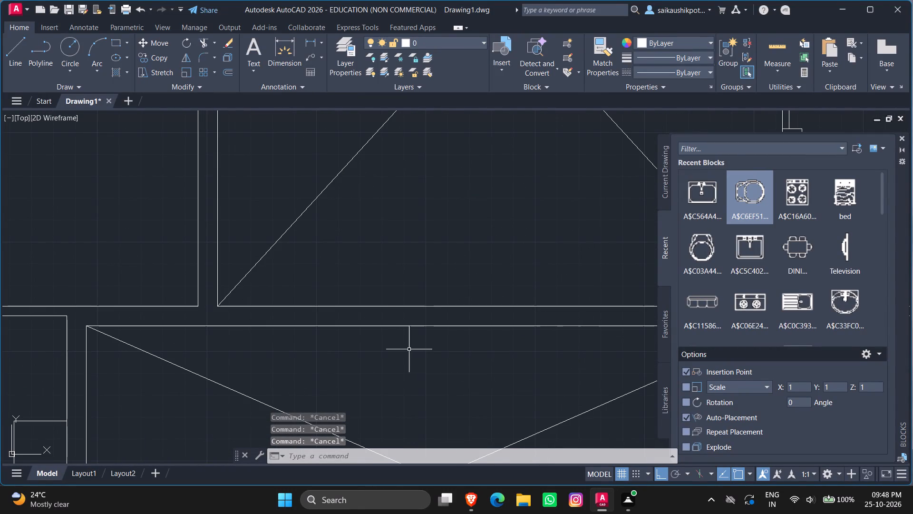
pyautogui.press('Escape')
pyautogui.scroll(-1, 418, 348)
pyautogui.press('l')
pyautogui.press('Return')
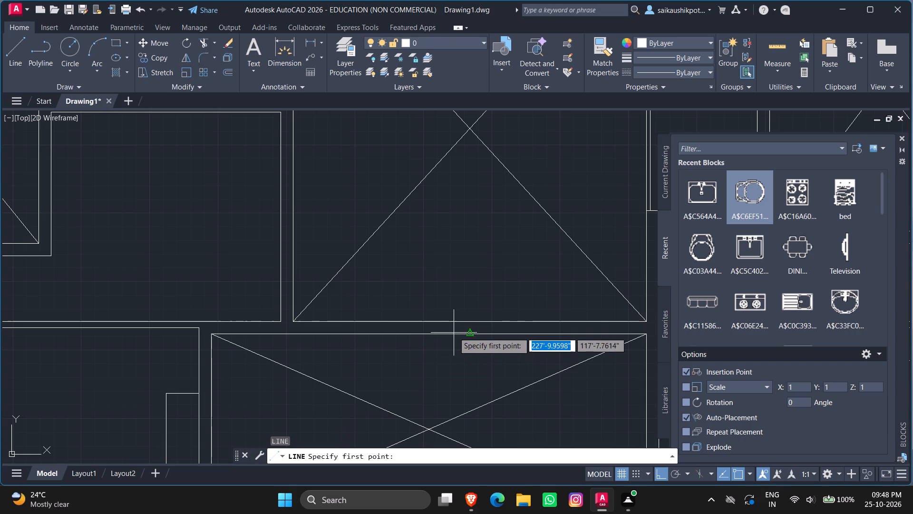
pyautogui.click(473, 322)
pyautogui.click(470, 335)
pyautogui.press('Escape')
pyautogui.press('Escape')
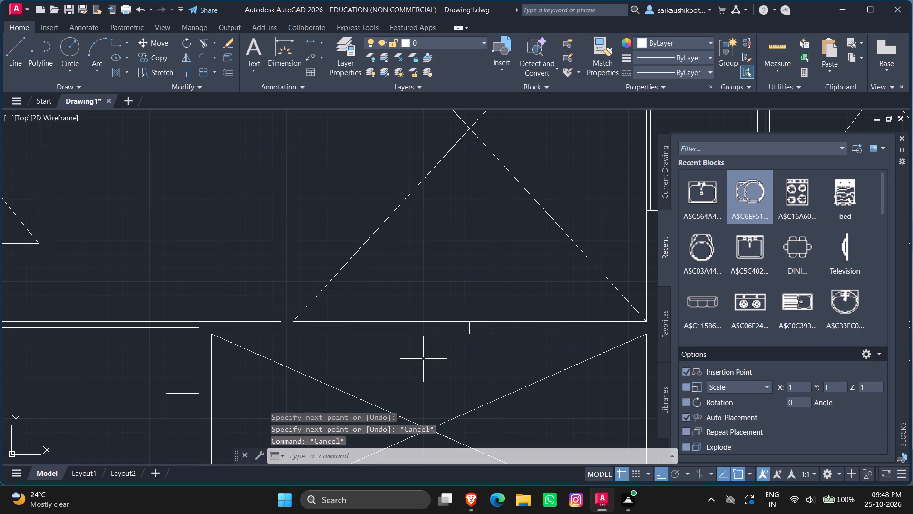
pyautogui.press('Escape')
pyautogui.press('Escape')
pyautogui.press('Escape')
pyautogui.press('Escape')
pyautogui.press('Escape')
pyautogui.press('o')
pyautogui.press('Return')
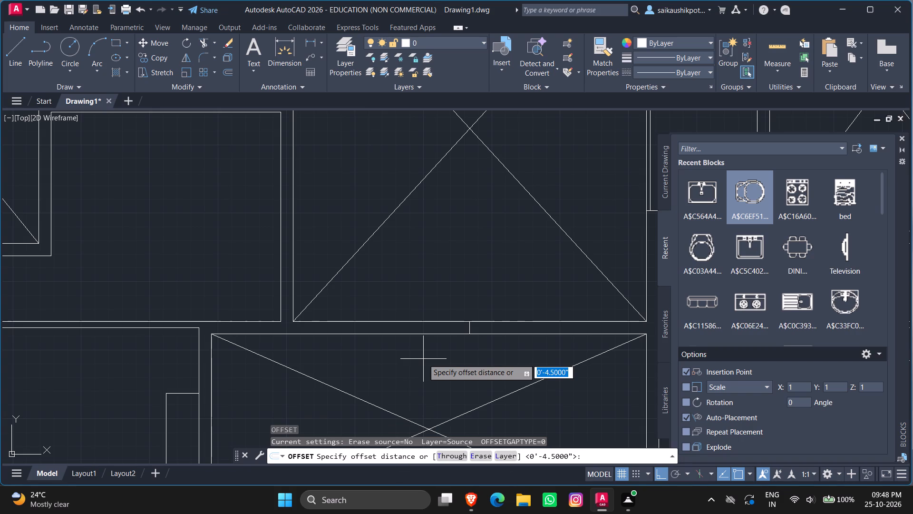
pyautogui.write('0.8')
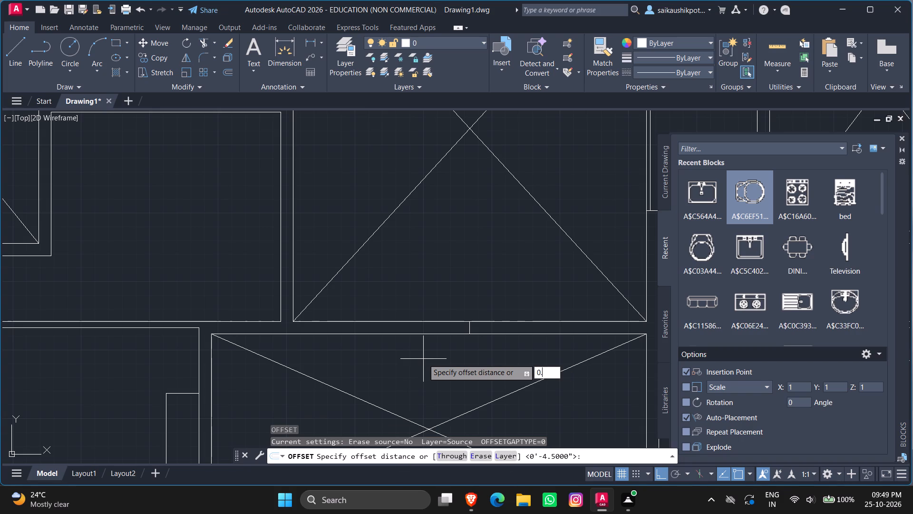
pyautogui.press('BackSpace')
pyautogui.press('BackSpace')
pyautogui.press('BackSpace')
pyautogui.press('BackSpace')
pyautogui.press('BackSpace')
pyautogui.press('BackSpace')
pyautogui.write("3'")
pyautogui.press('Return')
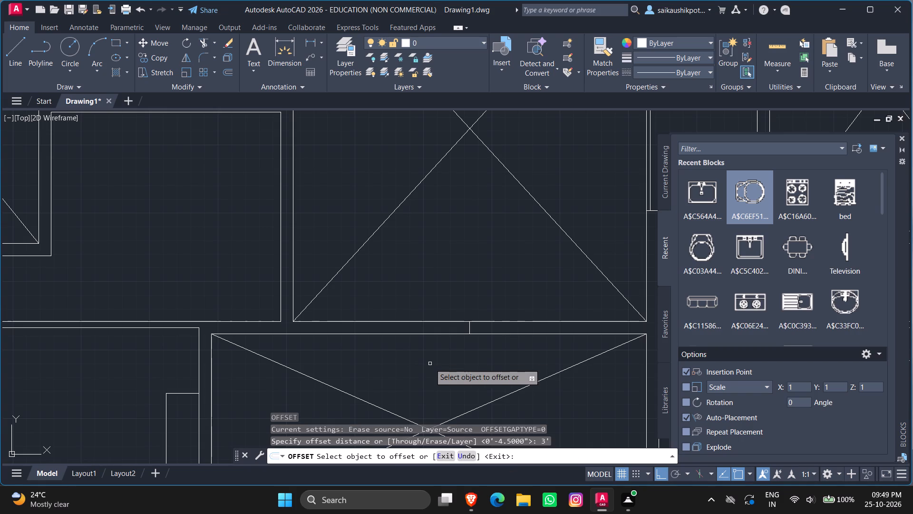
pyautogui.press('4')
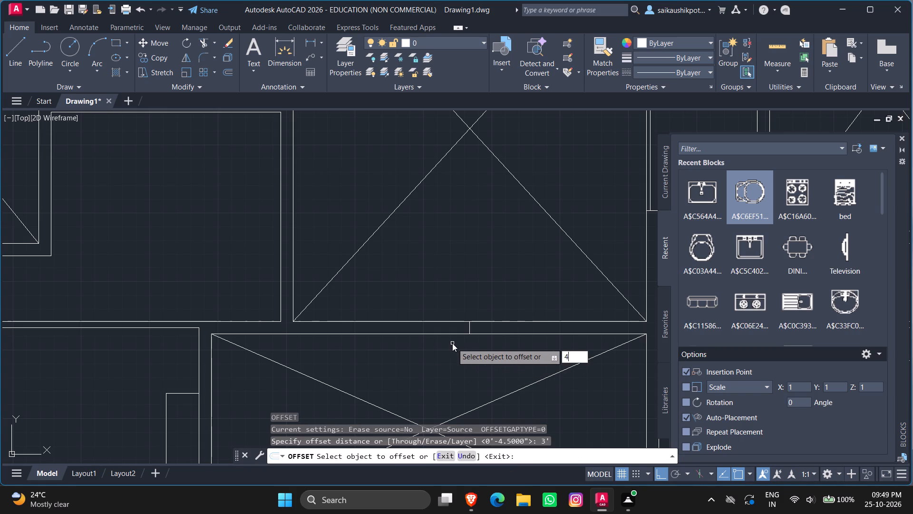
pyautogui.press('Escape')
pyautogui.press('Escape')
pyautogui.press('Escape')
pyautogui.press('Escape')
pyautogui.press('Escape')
# Offset the short wall cross-line 4' to its east and 4' to its west.
pyautogui.press('o')
pyautogui.press('Return')
pyautogui.write("4'")
pyautogui.press('Return')
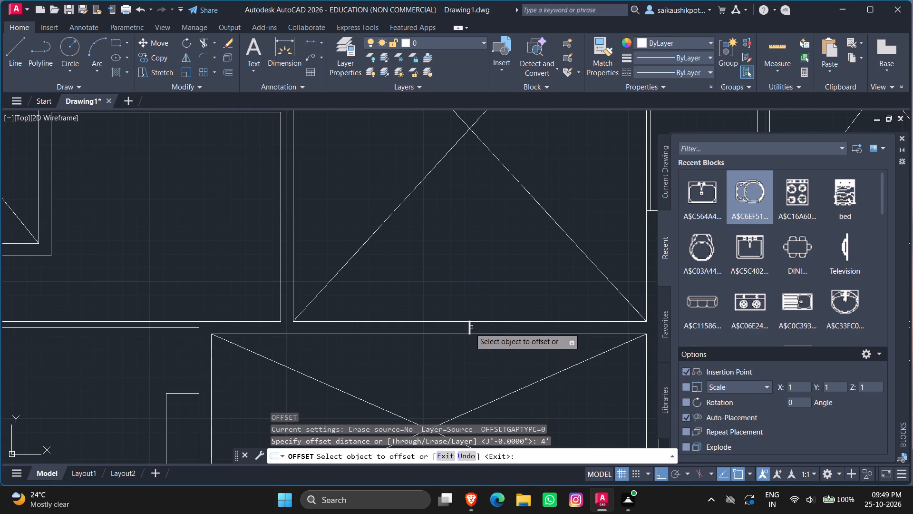
pyautogui.click(470, 328)
pyautogui.click(519, 365)
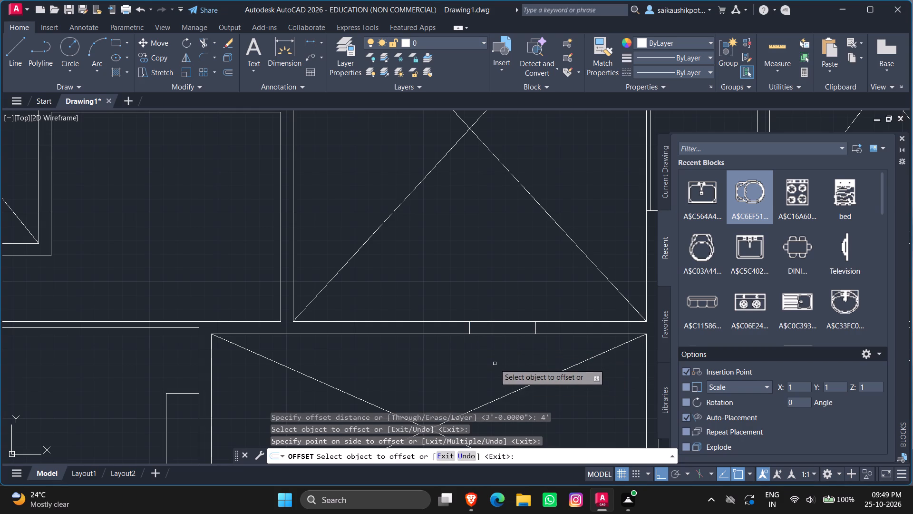
pyautogui.click(468, 328)
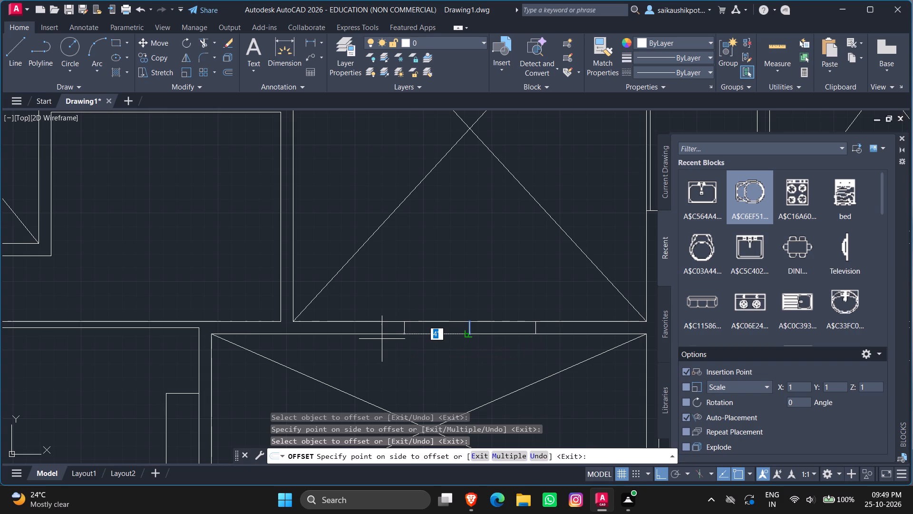
pyautogui.click(382, 339)
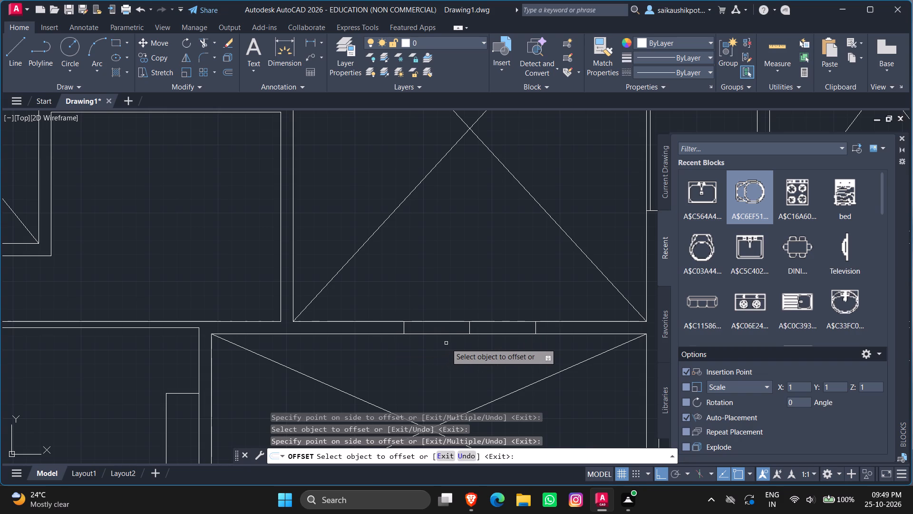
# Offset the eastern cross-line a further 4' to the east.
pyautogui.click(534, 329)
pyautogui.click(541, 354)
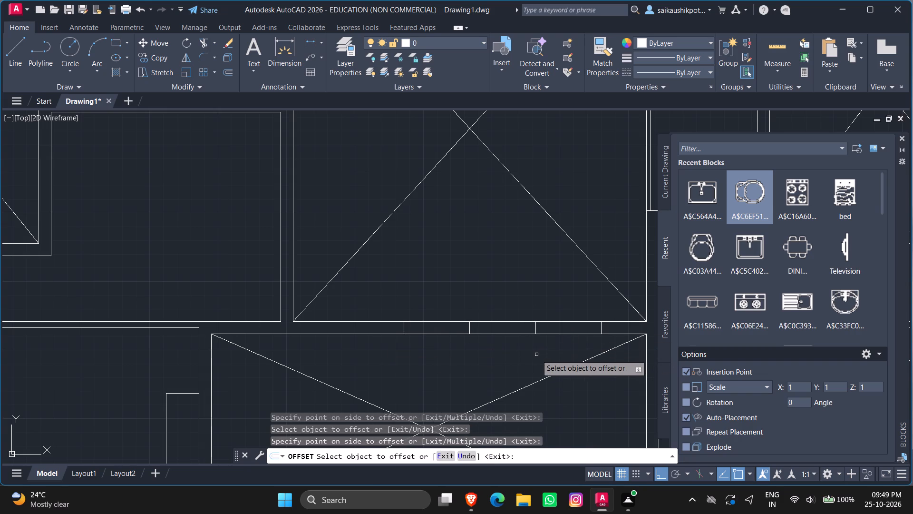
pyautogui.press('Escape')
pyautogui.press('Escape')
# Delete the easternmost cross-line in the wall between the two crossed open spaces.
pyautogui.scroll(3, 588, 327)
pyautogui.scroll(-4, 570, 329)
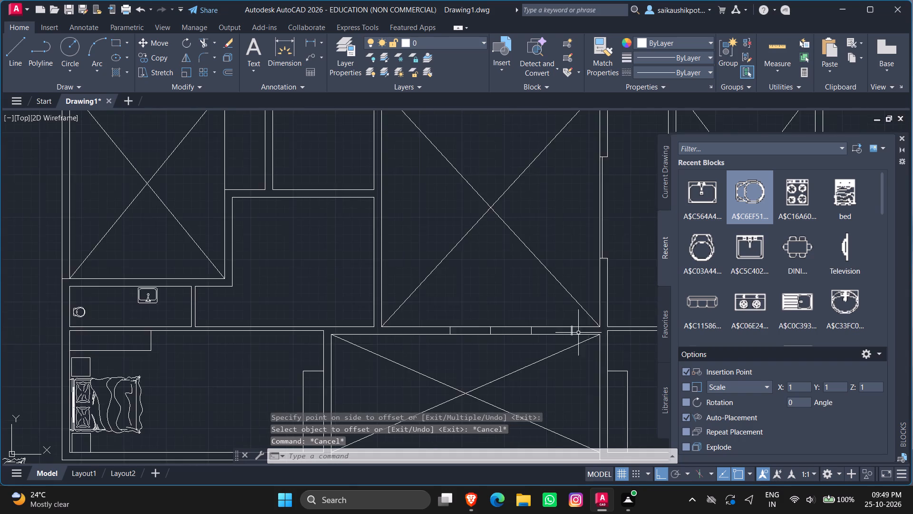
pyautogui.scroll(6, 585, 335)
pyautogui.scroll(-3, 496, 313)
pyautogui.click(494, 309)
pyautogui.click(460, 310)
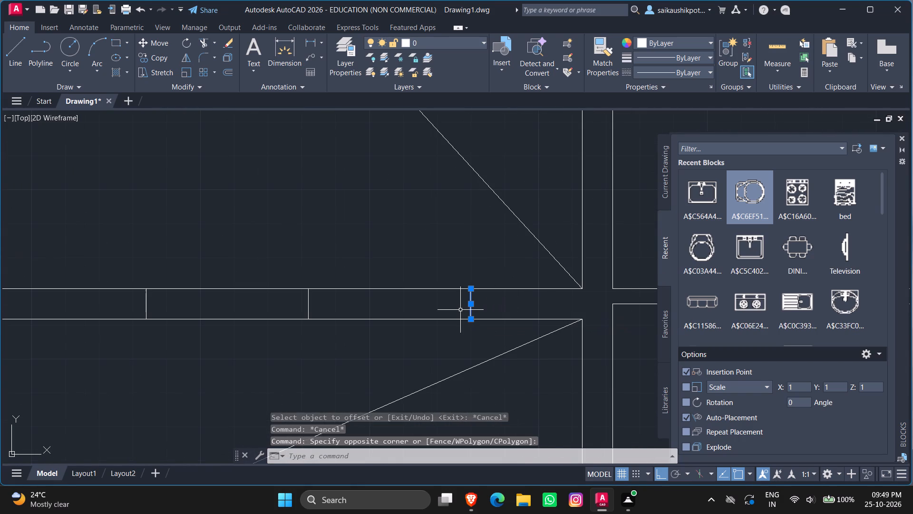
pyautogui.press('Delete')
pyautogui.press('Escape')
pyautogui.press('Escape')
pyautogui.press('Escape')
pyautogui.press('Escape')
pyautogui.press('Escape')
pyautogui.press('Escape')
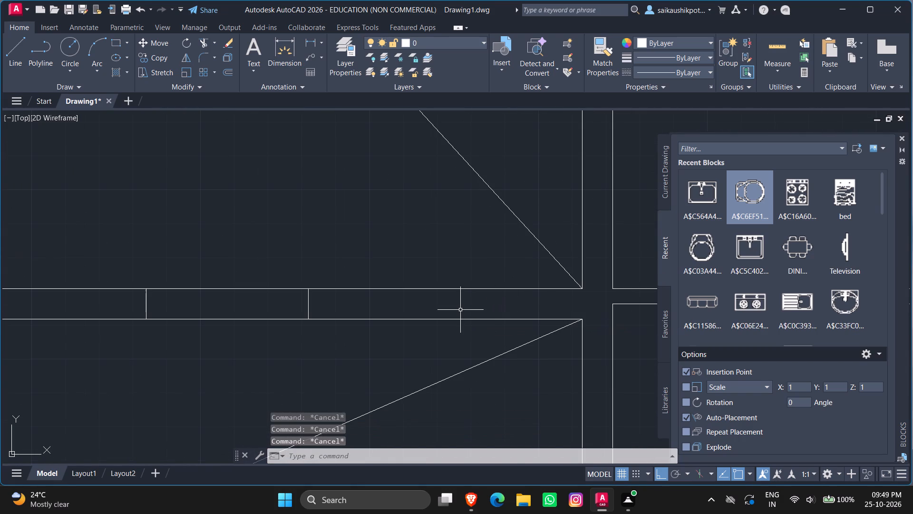
# Offset the remaining eastern cross-line 2' to the east within the same wall.
pyautogui.press('o')
pyautogui.press('Return')
pyautogui.write("2'")
pyautogui.press('Return')
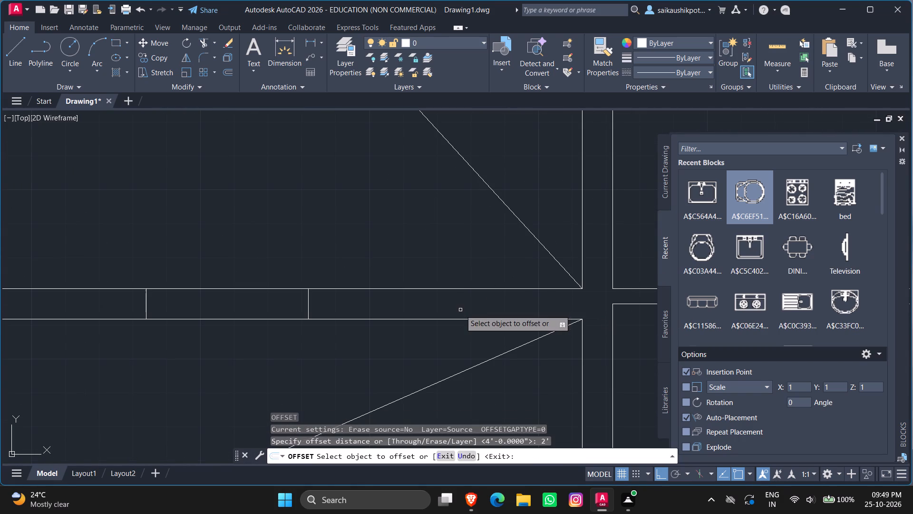
pyautogui.click(307, 302)
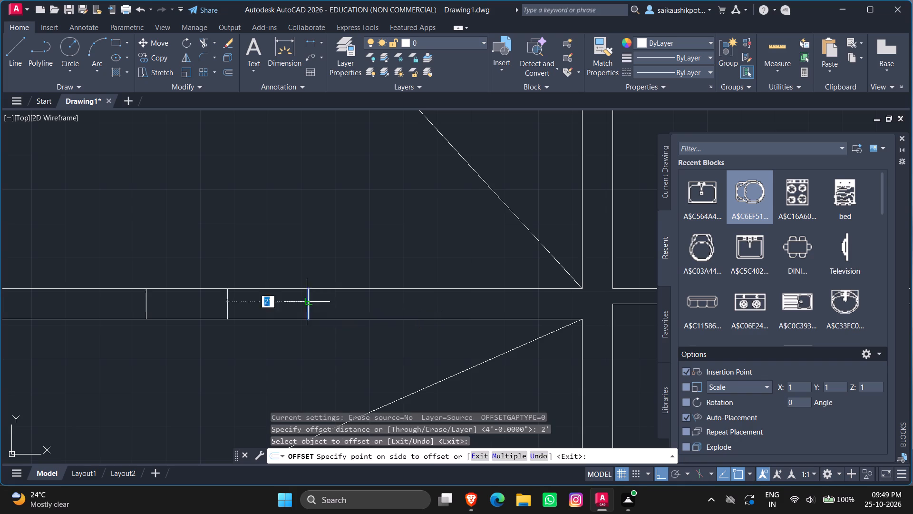
pyautogui.click(422, 345)
pyautogui.press('Escape')
pyautogui.press('Escape')
pyautogui.press('Escape')
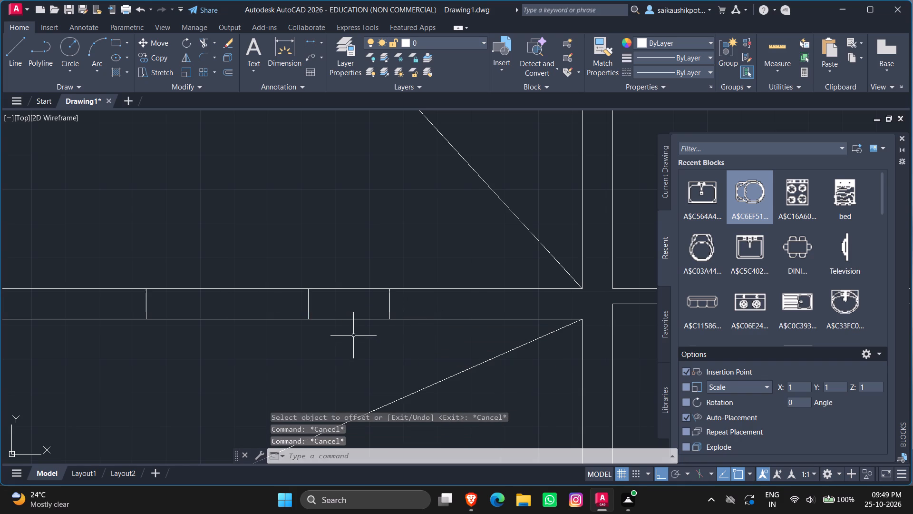
# Delete the cross-line 4' east of the wall's midpoint line, leaving its 2' offset copy.
pyautogui.scroll(-1, 353, 333)
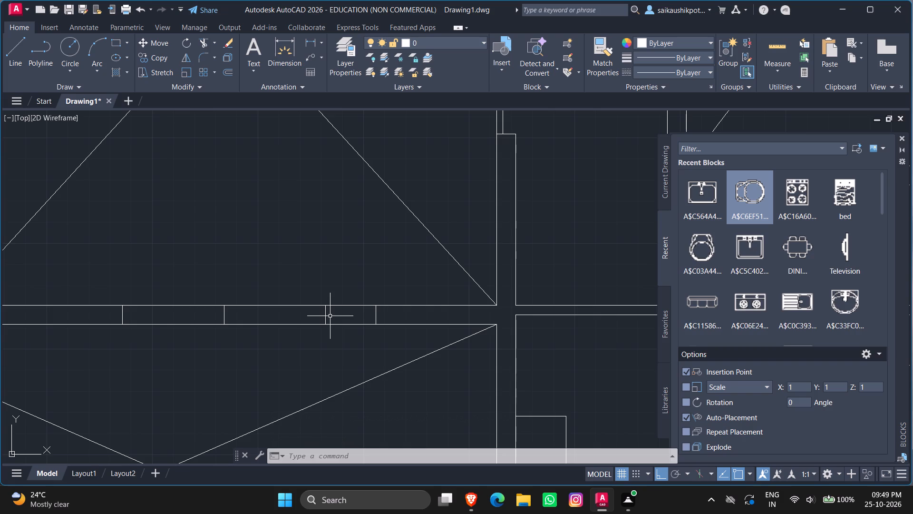
pyautogui.scroll(1, 330, 316)
pyautogui.click(330, 316)
pyautogui.click(308, 315)
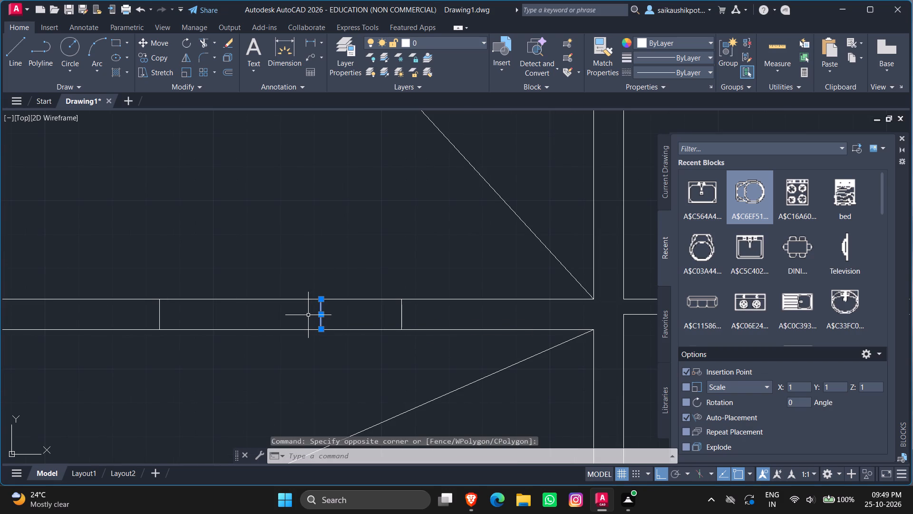
pyautogui.press('Delete')
# Trim the lower wall line between the western and midpoint cross-lines to open a 4' recess.
pyautogui.scroll(-3, 359, 311)
pyautogui.scroll(1, 295, 316)
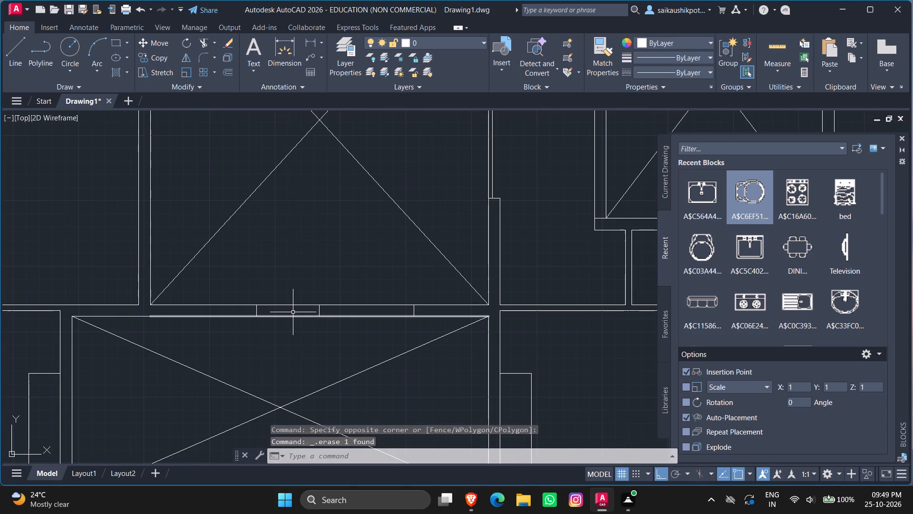
pyautogui.scroll(1, 293, 312)
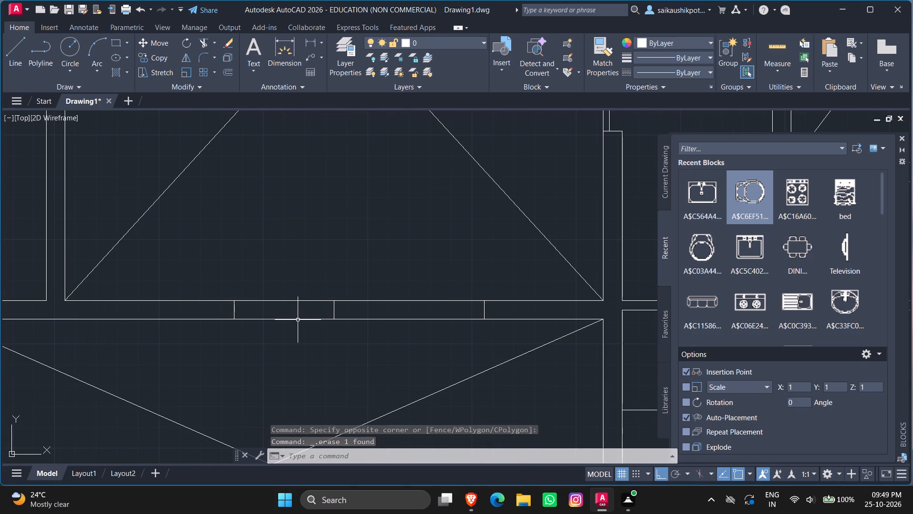
pyautogui.write('tr')
pyautogui.press('Return')
pyautogui.press('Return')
pyautogui.click(302, 315)
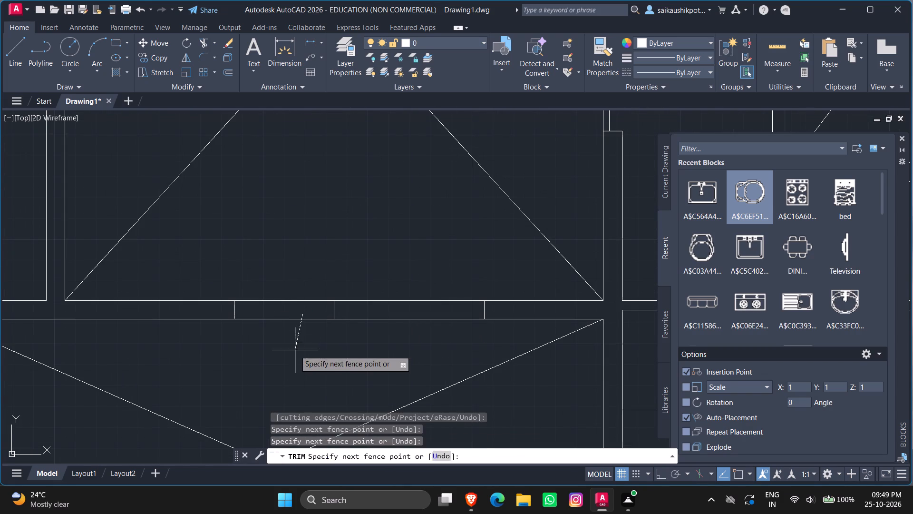
pyautogui.click(296, 333)
pyautogui.press('Escape')
pyautogui.press('Escape')
pyautogui.press('Escape')
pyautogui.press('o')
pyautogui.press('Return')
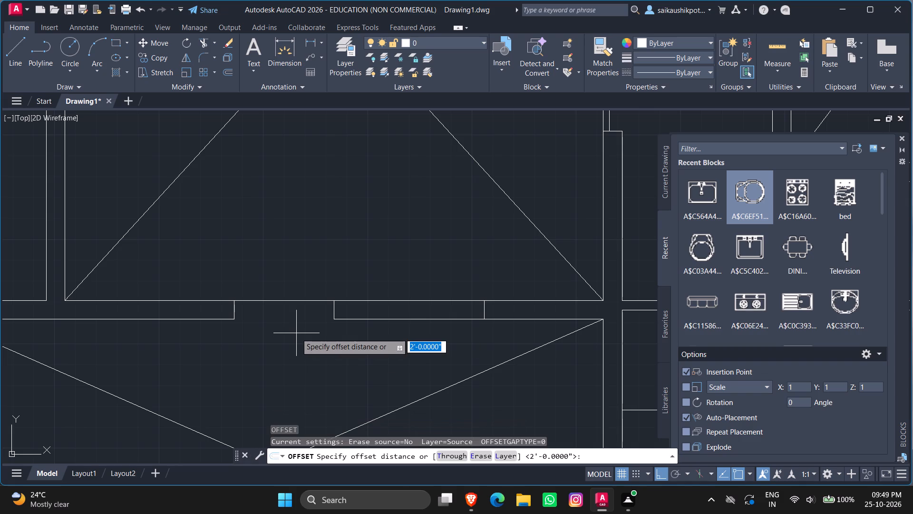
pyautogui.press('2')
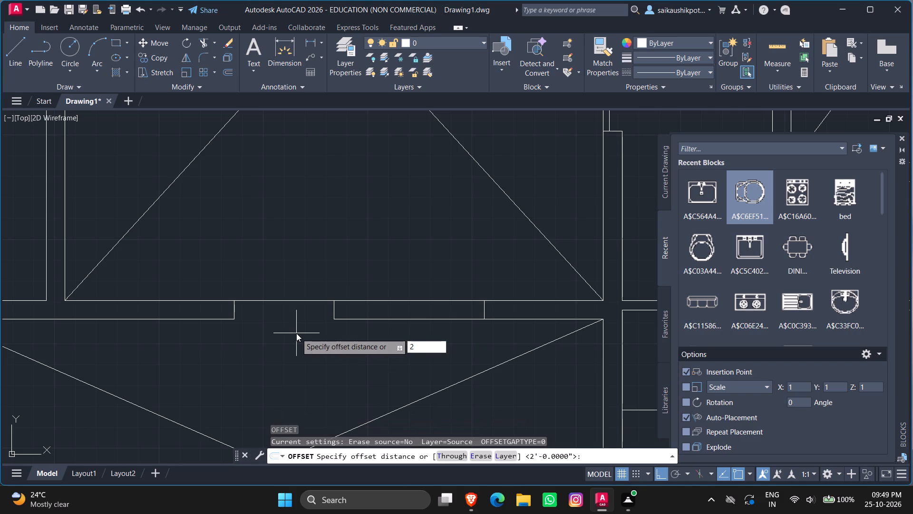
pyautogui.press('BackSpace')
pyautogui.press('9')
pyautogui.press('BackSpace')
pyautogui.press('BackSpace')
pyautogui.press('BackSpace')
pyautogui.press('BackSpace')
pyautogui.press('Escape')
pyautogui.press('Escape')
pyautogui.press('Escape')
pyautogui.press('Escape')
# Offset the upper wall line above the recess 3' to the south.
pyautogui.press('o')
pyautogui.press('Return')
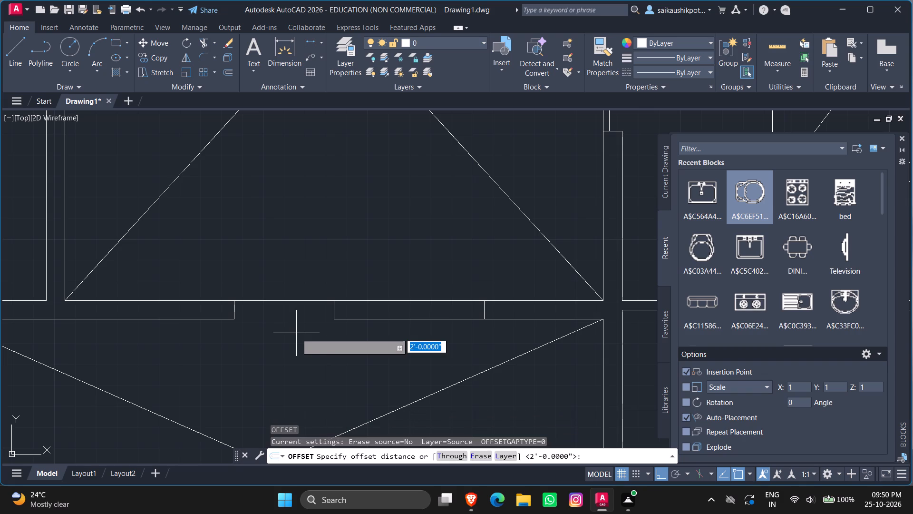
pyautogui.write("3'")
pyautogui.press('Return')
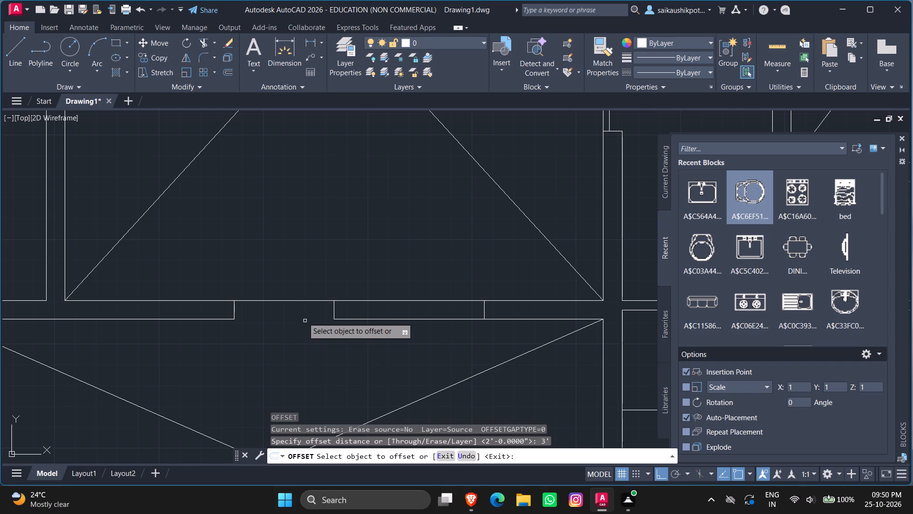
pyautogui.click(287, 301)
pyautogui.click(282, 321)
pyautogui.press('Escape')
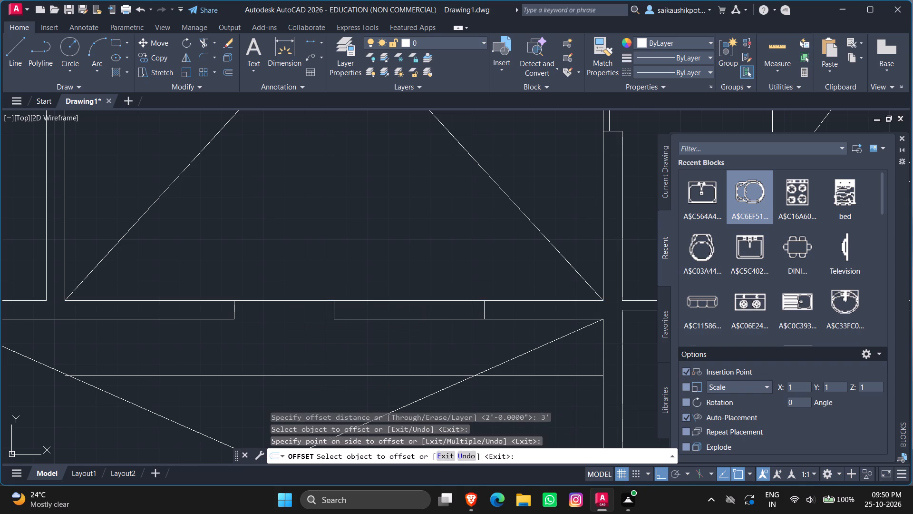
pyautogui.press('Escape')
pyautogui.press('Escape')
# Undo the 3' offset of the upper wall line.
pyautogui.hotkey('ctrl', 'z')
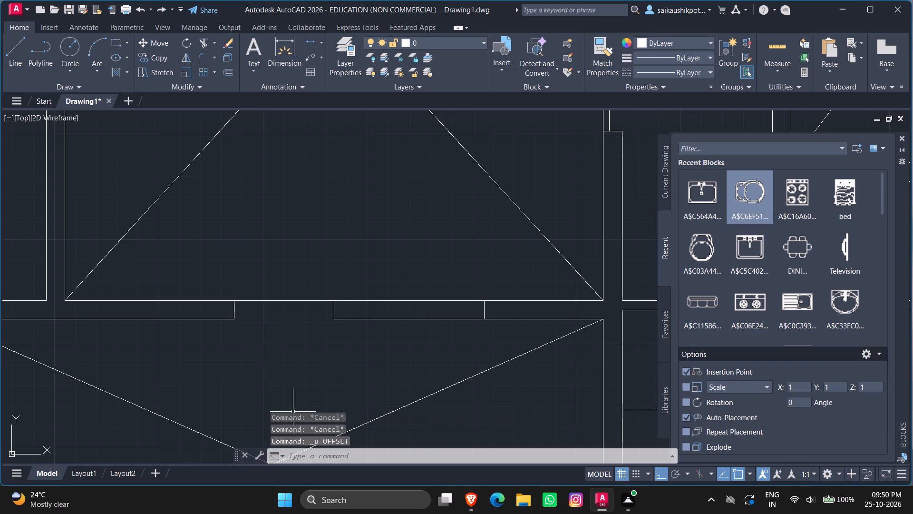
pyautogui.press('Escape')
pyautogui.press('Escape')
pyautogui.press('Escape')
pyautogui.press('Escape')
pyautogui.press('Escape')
# Offset the upper wall line above the 4' recess 3" to the south.
pyautogui.press('o')
pyautogui.press('Return')
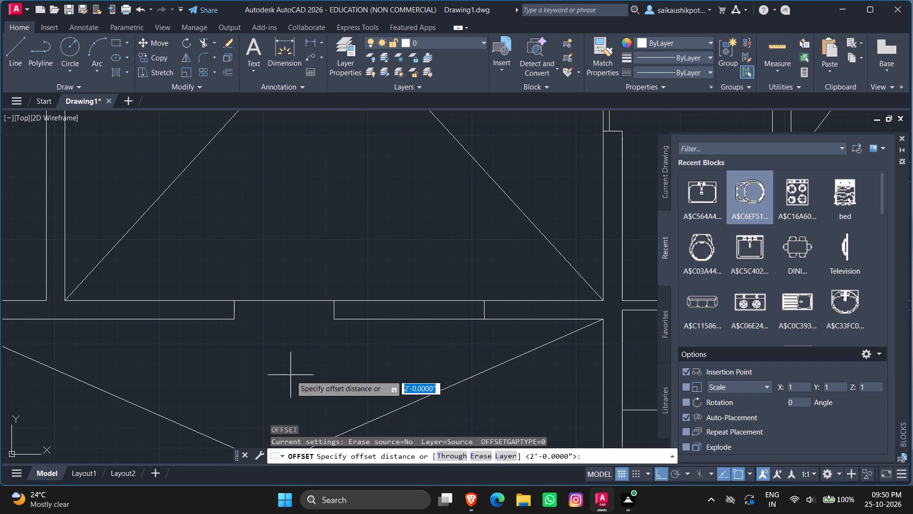
pyautogui.press('3')
pyautogui.hotkey('shift', '"')
pyautogui.press('Return')
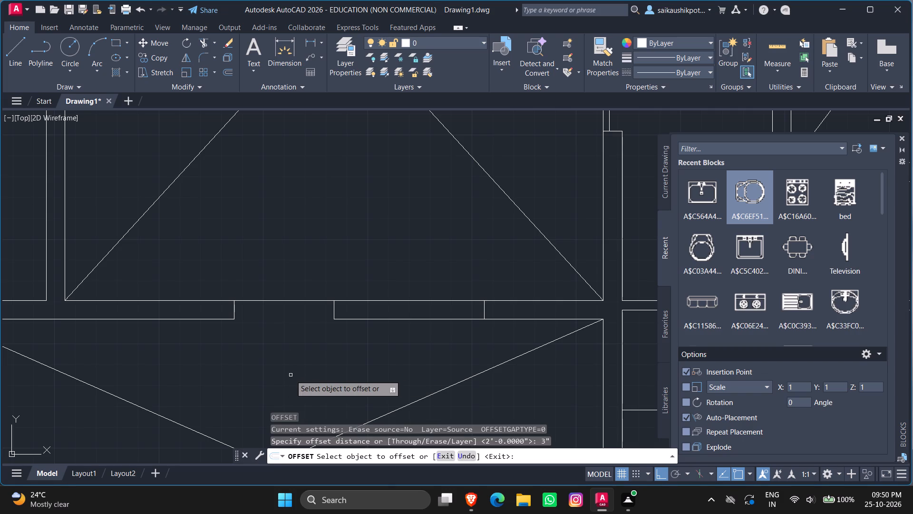
pyautogui.click(305, 300)
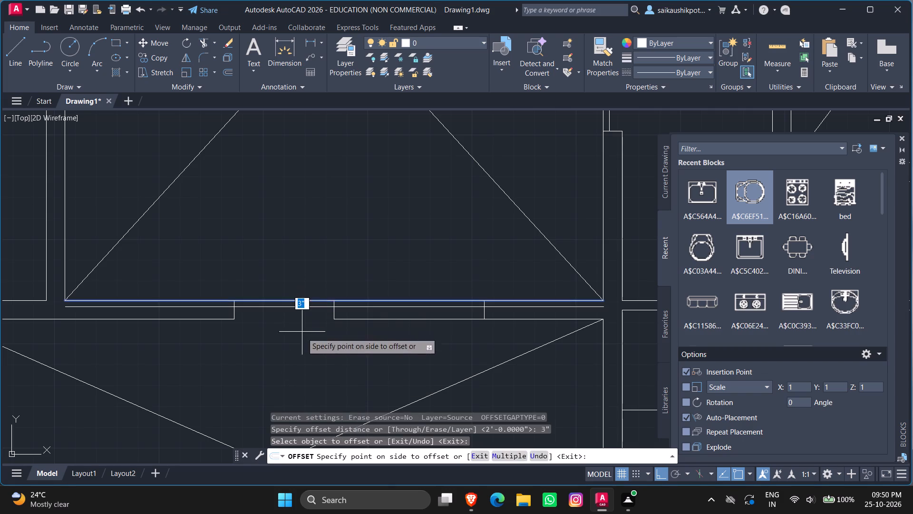
pyautogui.click(302, 333)
pyautogui.press('Escape')
pyautogui.press('Escape')
# Trim the 3" offset line back to the recess's western and eastern jamb lines.
pyautogui.write('tr')
pyautogui.press('Return')
pyautogui.press('Return')
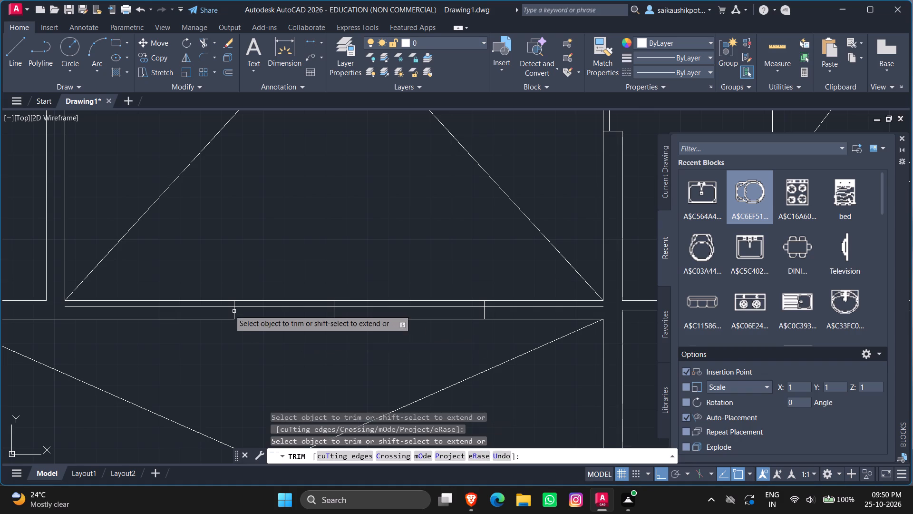
pyautogui.scroll(2, 223, 306)
pyautogui.doubleClick(223, 306)
pyautogui.click(220, 315)
pyautogui.click(222, 301)
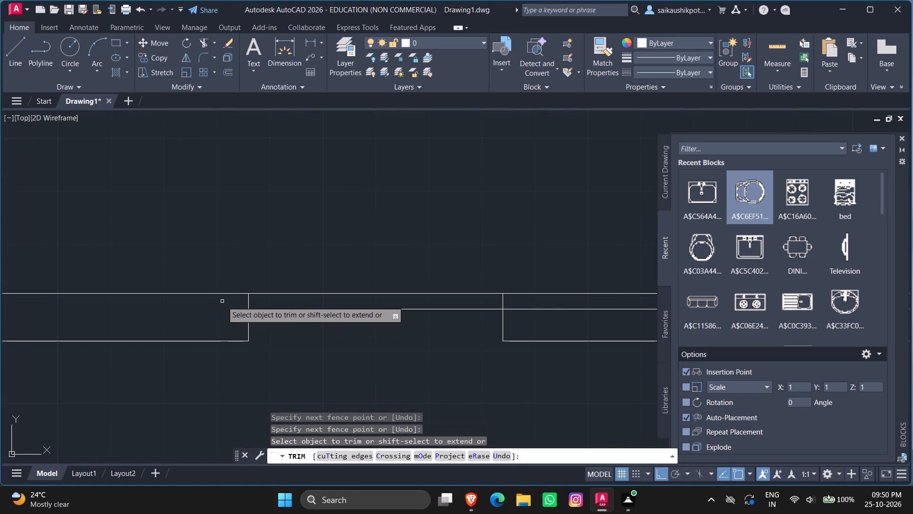
pyautogui.click(519, 302)
pyautogui.click(523, 315)
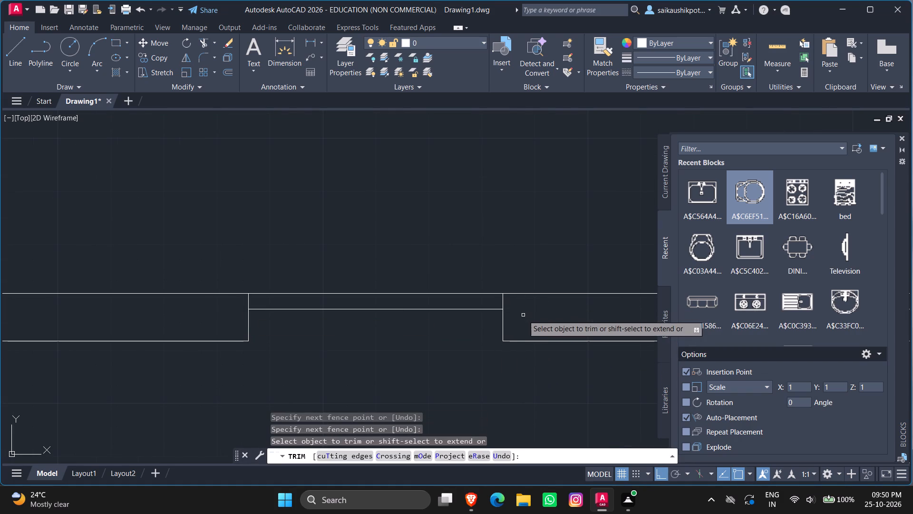
pyautogui.press('Escape')
pyautogui.press('Escape')
pyautogui.scroll(-4, 385, 358)
pyautogui.press('Escape')
pyautogui.press('Escape')
pyautogui.press('Escape')
pyautogui.press('Escape')
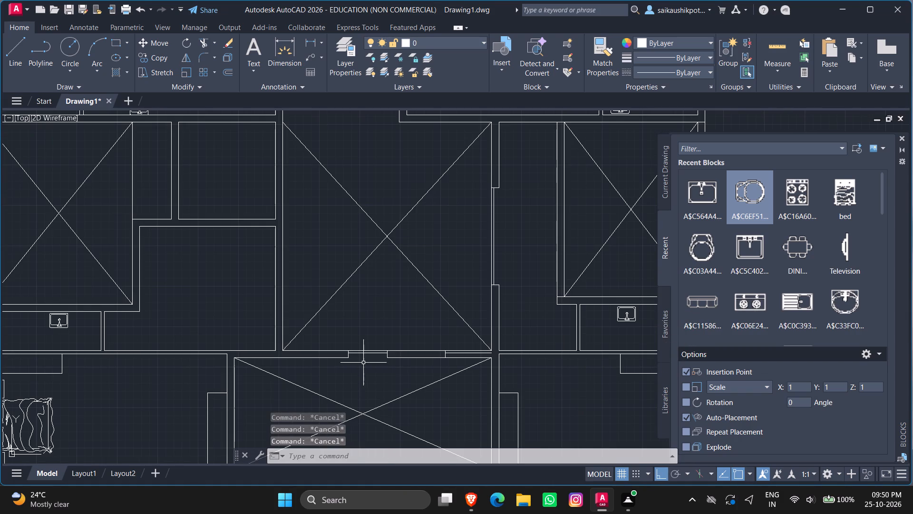
pyautogui.press('Escape')
pyautogui.press('Escape')
pyautogui.press('Escape')
# Delete the leftover piece of the offset line between the eastern cross-line and the wall's east end.
pyautogui.scroll(3, 490, 355)
pyautogui.click(420, 346)
pyautogui.click(419, 351)
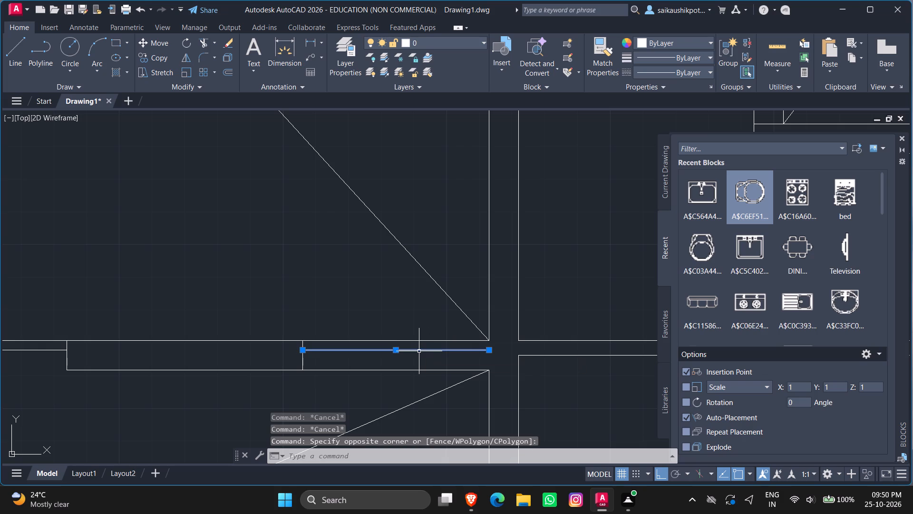
pyautogui.press('Delete')
pyautogui.scroll(1, 273, 374)
pyautogui.scroll(-5, 272, 387)
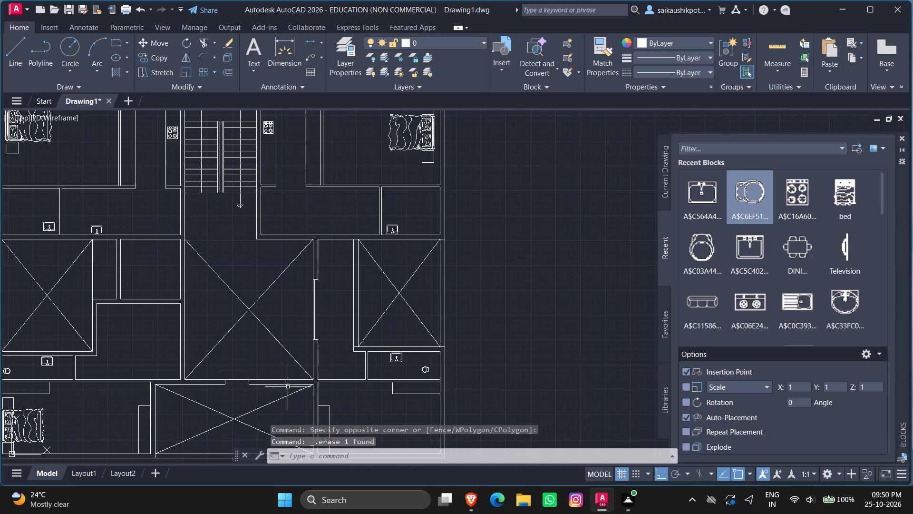
# Trim the recess's eastern jamb line between the upper wall line and the 3" offset line.
pyautogui.scroll(3, 257, 395)
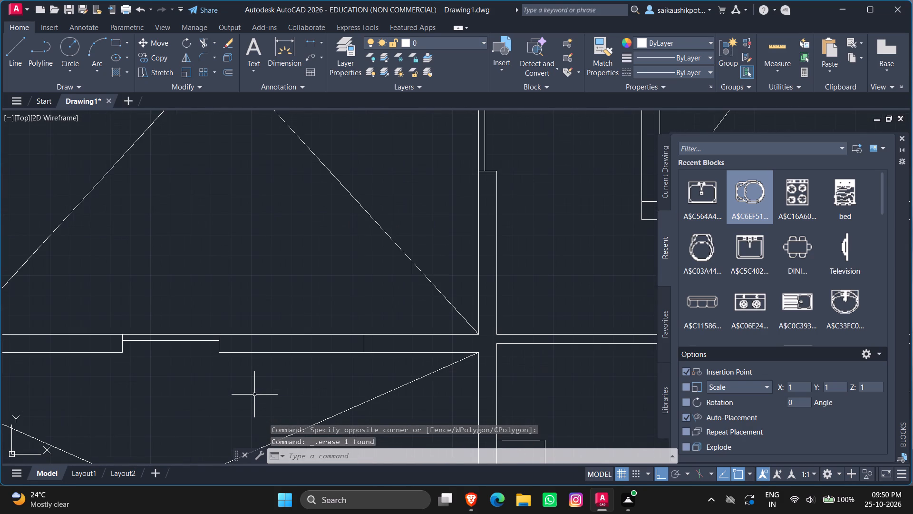
pyautogui.press('Escape')
pyautogui.scroll(2, 196, 347)
pyautogui.press('Escape')
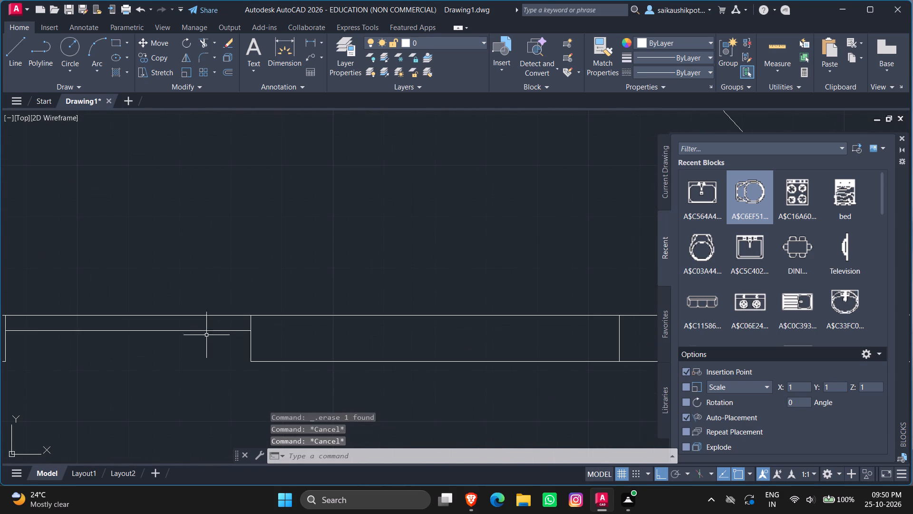
pyautogui.write('tr')
pyautogui.press('Return')
pyautogui.press('Return')
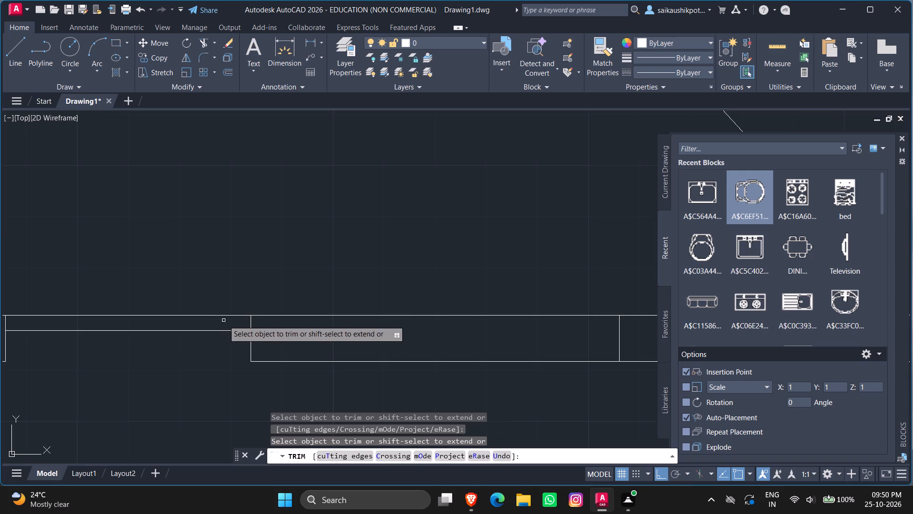
pyautogui.scroll(3, 233, 323)
pyautogui.click(270, 321)
pyautogui.click(337, 315)
pyautogui.press('Escape')
pyautogui.scroll(-5, 330, 327)
pyautogui.press('Escape')
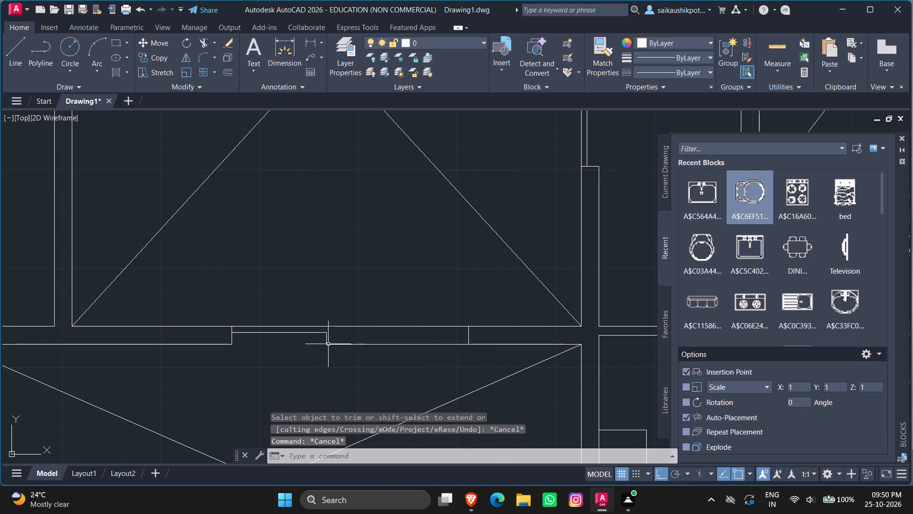
pyautogui.press('Escape')
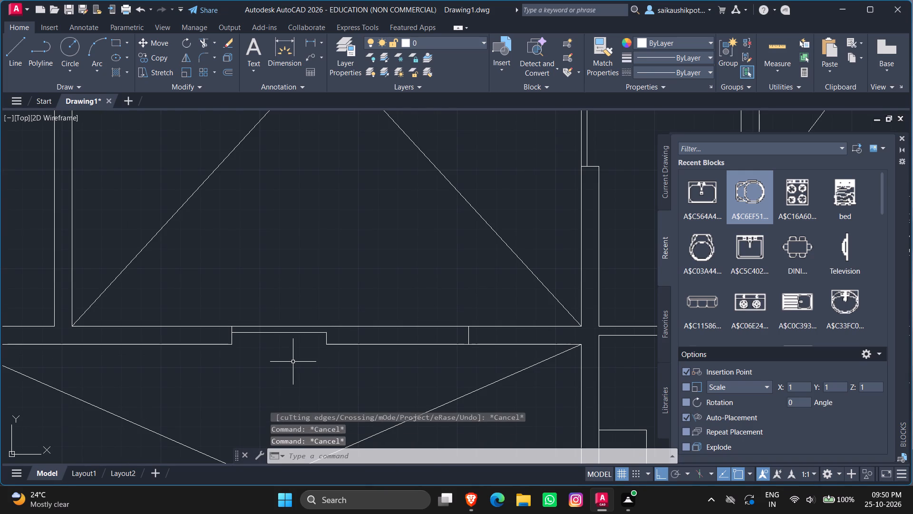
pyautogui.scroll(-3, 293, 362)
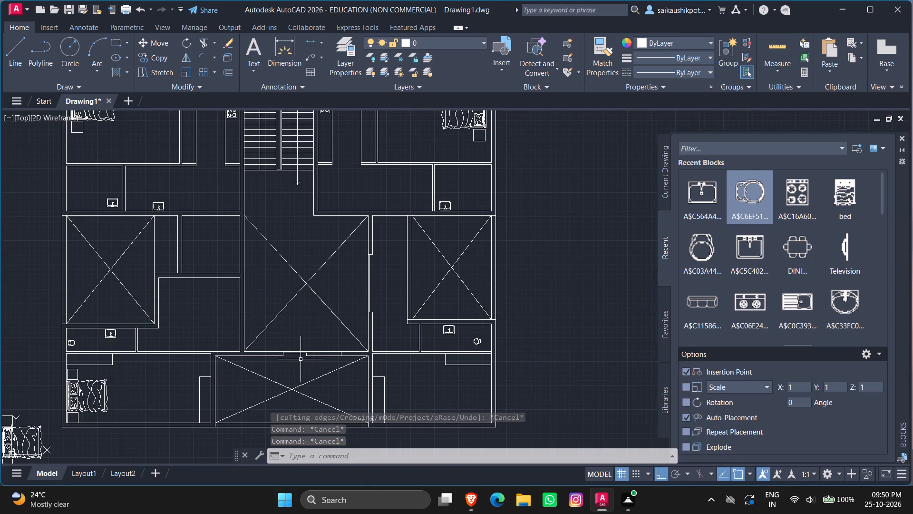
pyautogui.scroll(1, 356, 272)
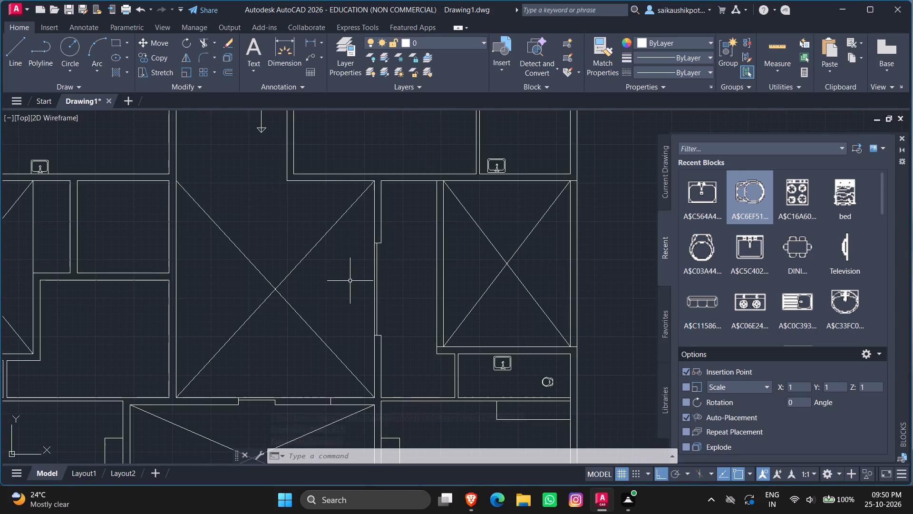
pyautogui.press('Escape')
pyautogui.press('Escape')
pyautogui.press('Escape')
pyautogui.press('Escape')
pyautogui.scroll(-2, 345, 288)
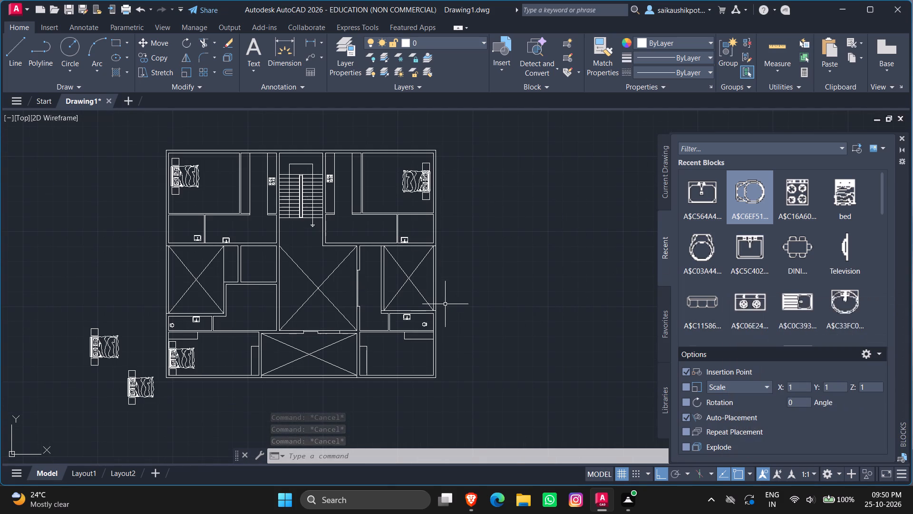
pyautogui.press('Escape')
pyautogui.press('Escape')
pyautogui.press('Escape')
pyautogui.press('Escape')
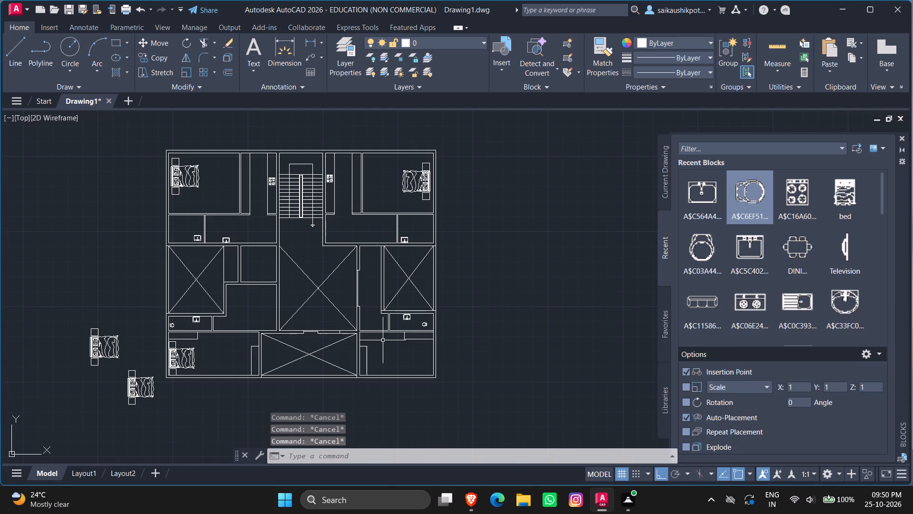
# Draw a cross-line at the midpoint of the northern line of the wall above the southeastern room, spanning the wall's thickness.
pyautogui.scroll(3, 352, 347)
pyautogui.scroll(2, 434, 292)
pyautogui.press('Escape')
pyautogui.press('Escape')
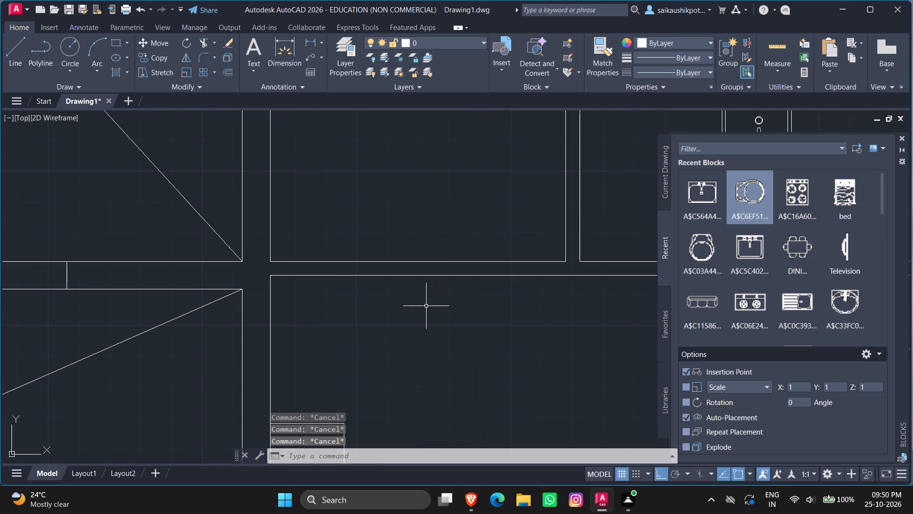
pyautogui.press('l')
pyautogui.press('Return')
pyautogui.click(420, 259)
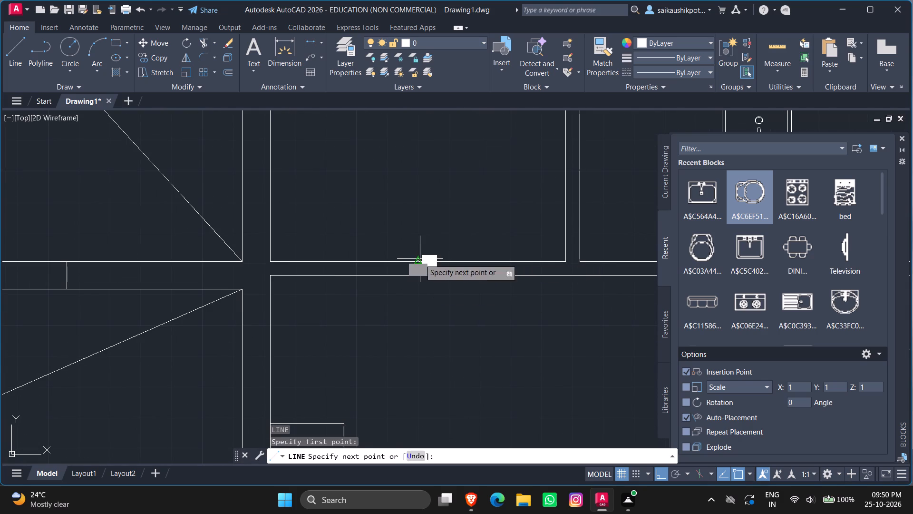
pyautogui.click(418, 276)
pyautogui.press('Escape')
pyautogui.press('Escape')
pyautogui.press('Escape')
pyautogui.press('Escape')
pyautogui.press('Escape')
pyautogui.press('Escape')
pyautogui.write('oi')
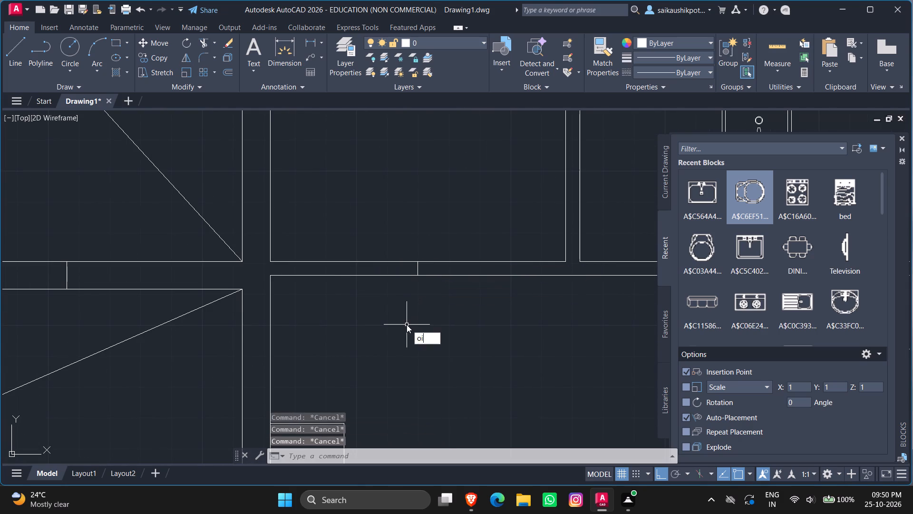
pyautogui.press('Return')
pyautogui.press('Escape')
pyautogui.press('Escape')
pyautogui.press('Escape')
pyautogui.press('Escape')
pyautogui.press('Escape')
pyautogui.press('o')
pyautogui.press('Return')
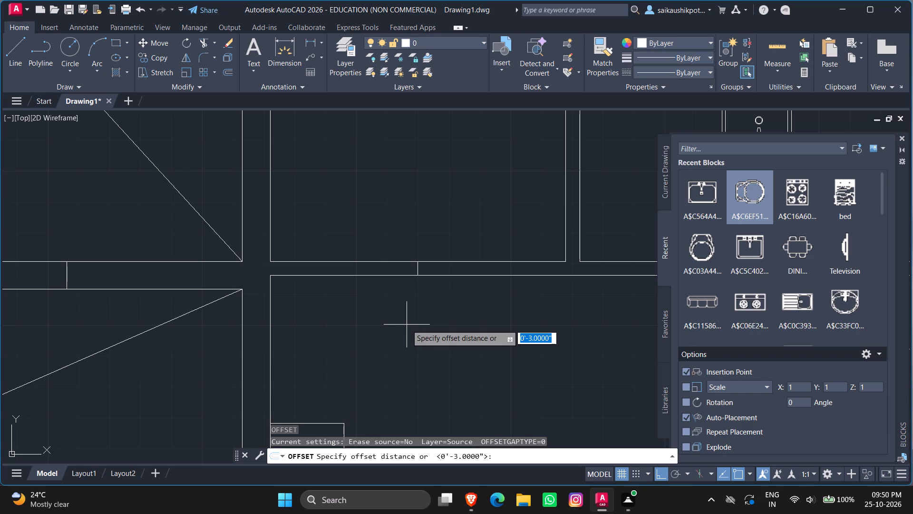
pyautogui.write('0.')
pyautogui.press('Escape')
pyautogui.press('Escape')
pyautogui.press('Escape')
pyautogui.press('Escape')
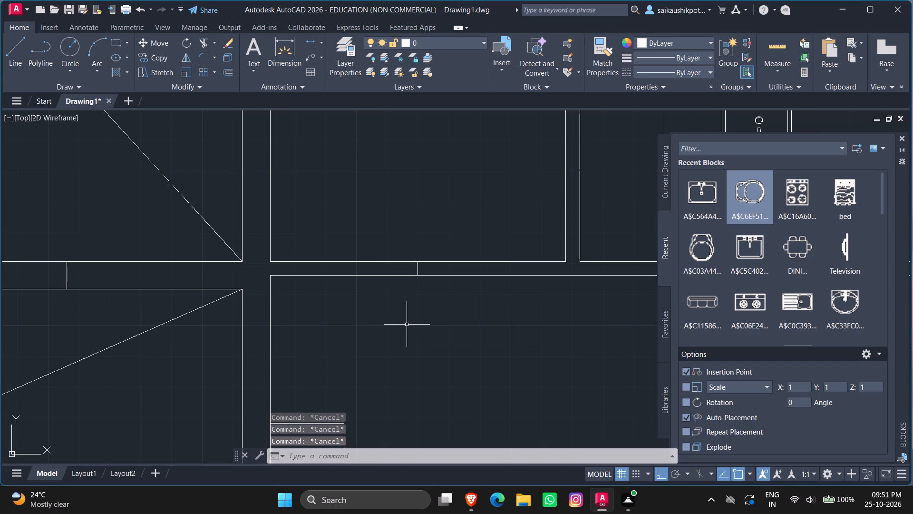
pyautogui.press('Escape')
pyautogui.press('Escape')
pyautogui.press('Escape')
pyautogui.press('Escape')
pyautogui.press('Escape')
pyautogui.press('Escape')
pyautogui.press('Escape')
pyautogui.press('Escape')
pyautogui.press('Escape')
# Offset the midpoint cross-line in the wall above the southeastern room 2' to the east and 2' to the west.
pyautogui.press('o')
pyautogui.press('Return')
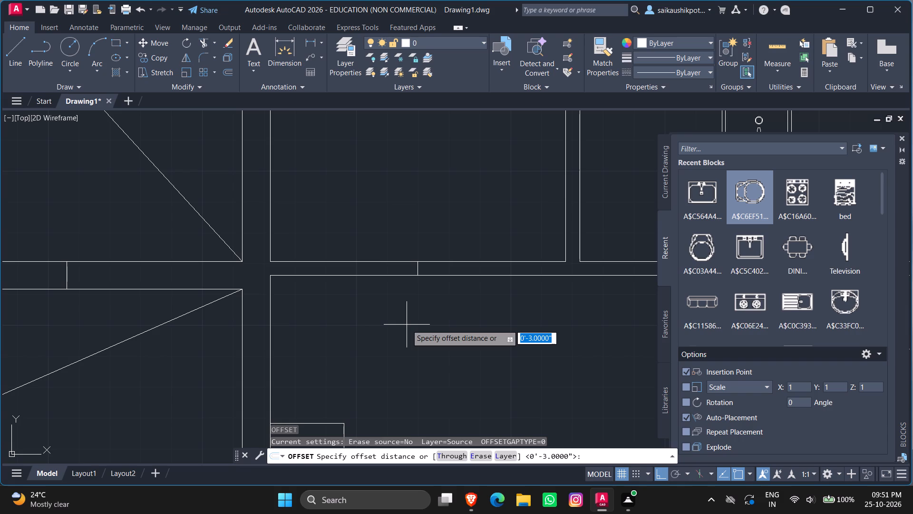
pyautogui.write("2'")
pyautogui.press('Return')
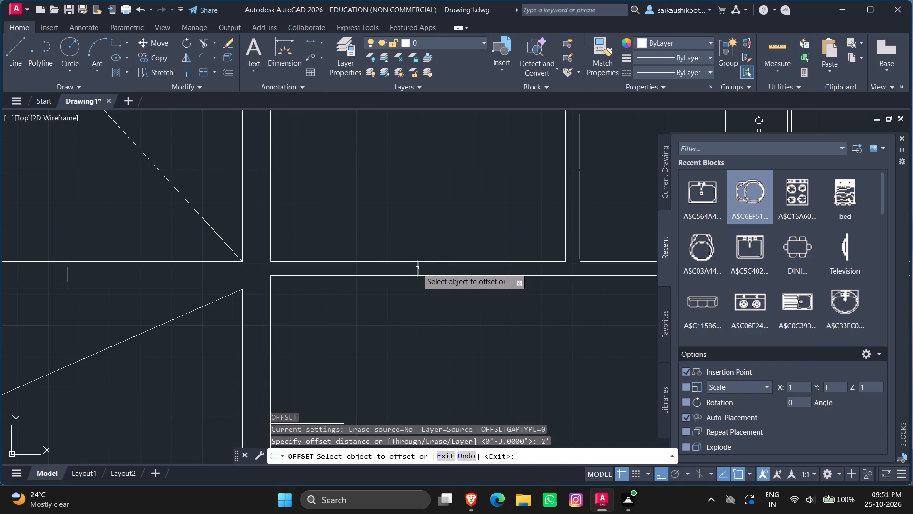
pyautogui.click(417, 268)
pyautogui.click(471, 300)
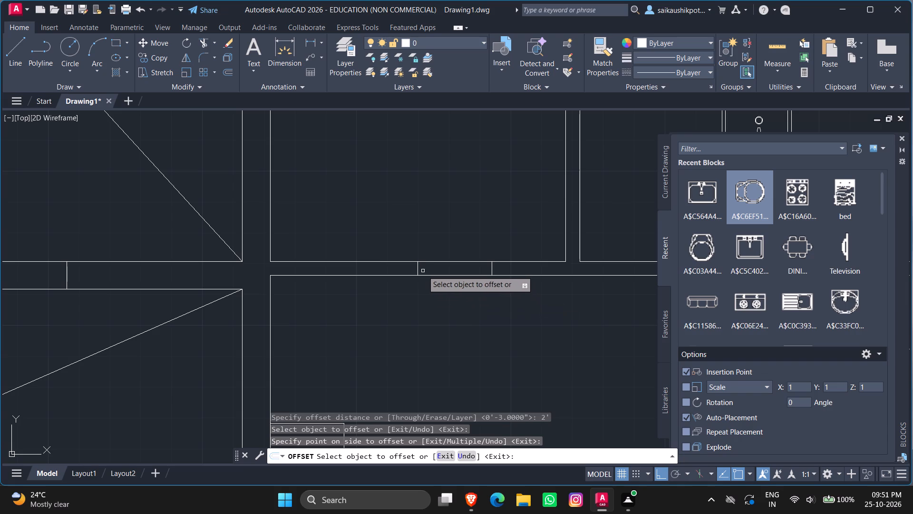
pyautogui.click(418, 270)
pyautogui.click(353, 309)
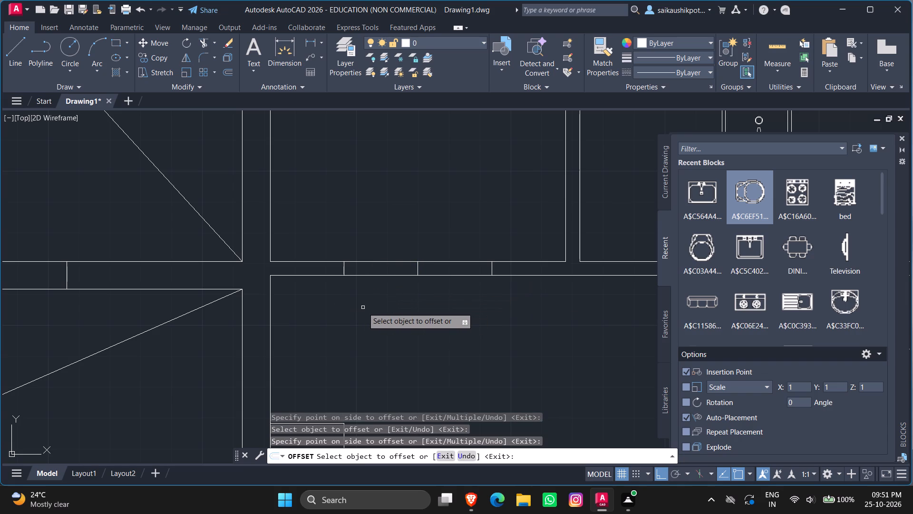
pyautogui.press('Escape')
pyautogui.press('Escape')
pyautogui.press('Escape')
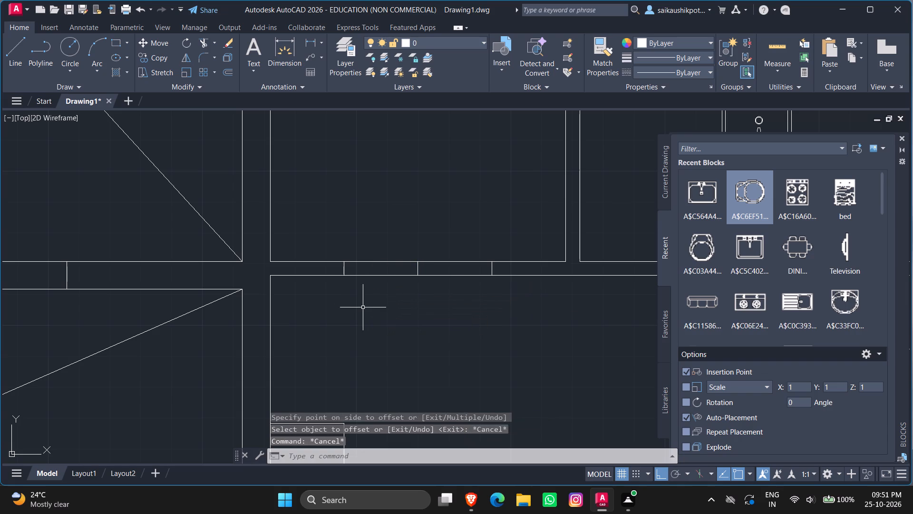
# Trim both wall lines and the midpoint cross-line between the 2' offset lines to open a 4' doorway.
pyautogui.write('tr')
pyautogui.press('Return')
pyautogui.press('Return')
pyautogui.moveTo(395, 317); pyautogui.dragTo(433, 237)
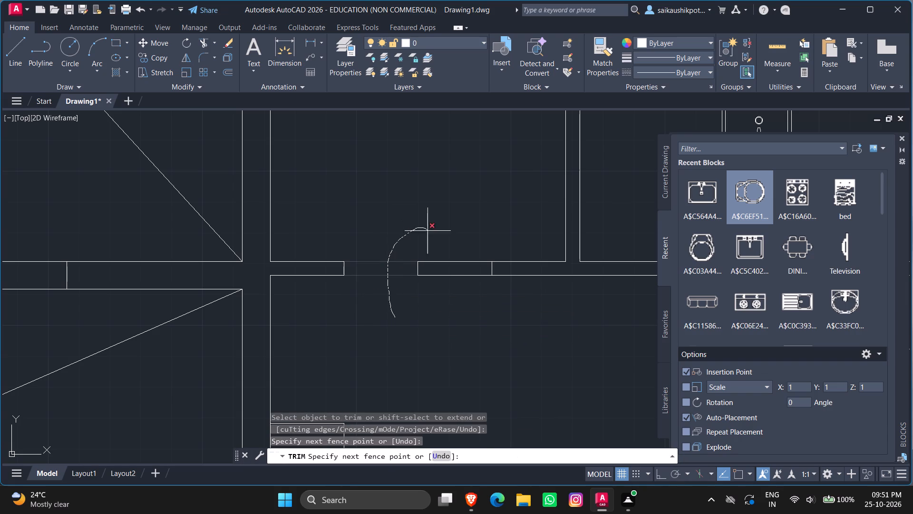
pyautogui.moveTo(433, 237); pyautogui.dragTo(418, 276)
pyautogui.press('Escape')
pyautogui.press('Escape')
pyautogui.press('Escape')
pyautogui.press('Escape')
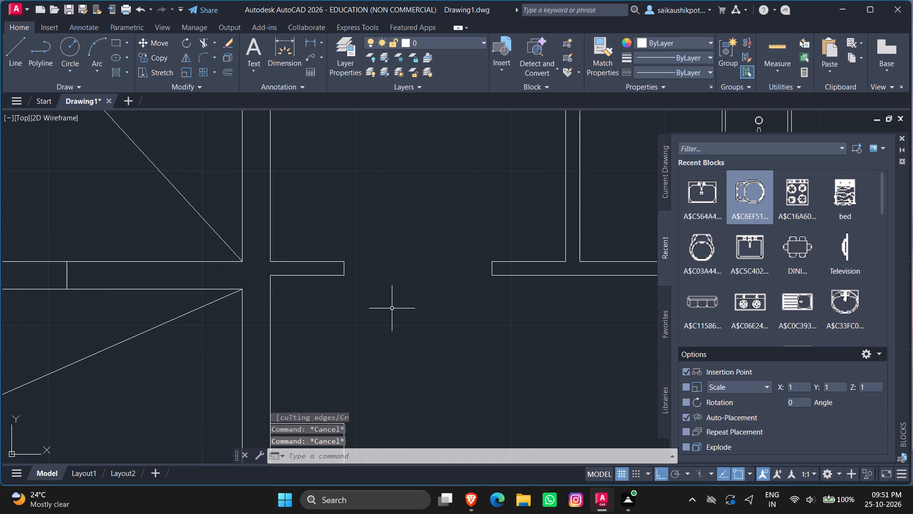
# Draw a door leaf 4' long and 2" thick, extending south from the northern corner of the doorway's western jamb.
pyautogui.press('Escape')
pyautogui.press('l')
pyautogui.press('Return')
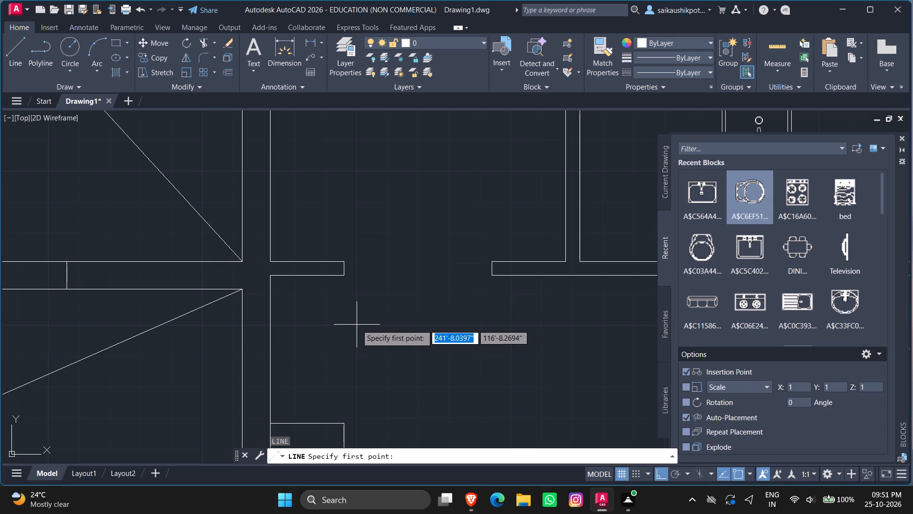
pyautogui.click(342, 259)
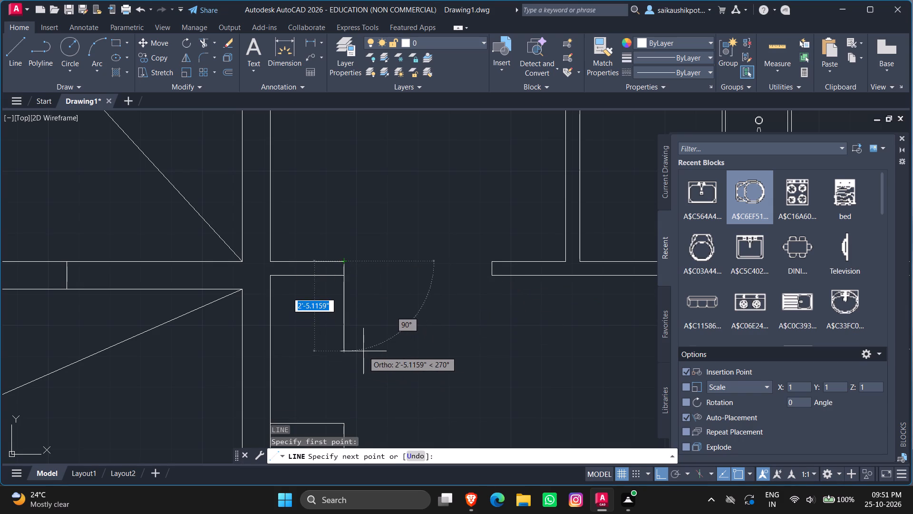
pyautogui.write("4'")
pyautogui.press('Return')
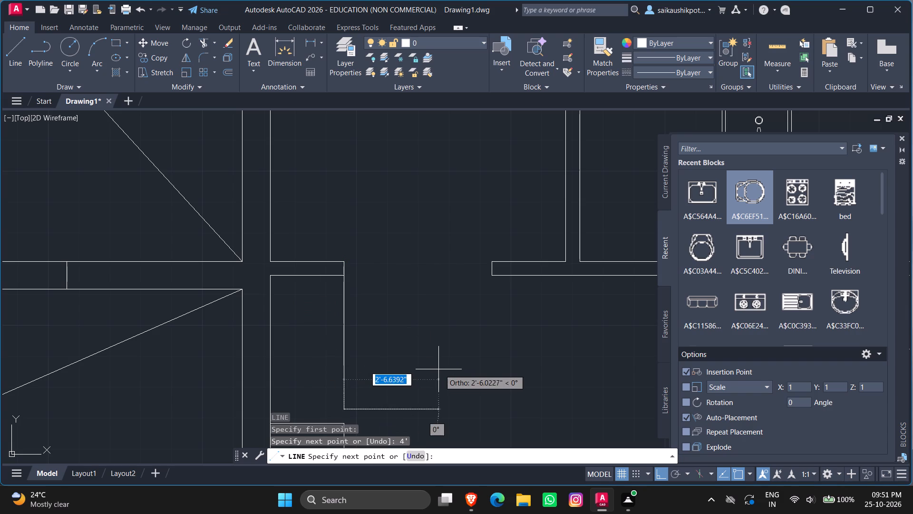
pyautogui.write('2"')
pyautogui.press('Return')
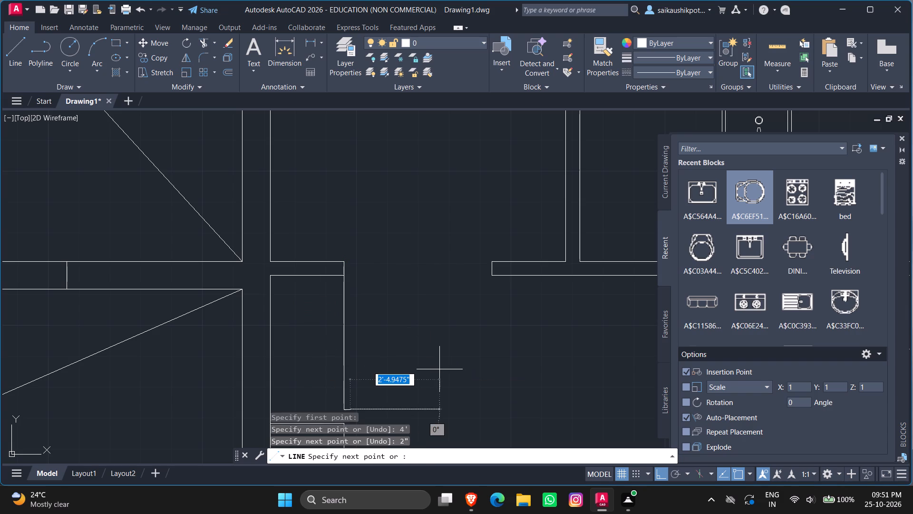
pyautogui.write("2'")
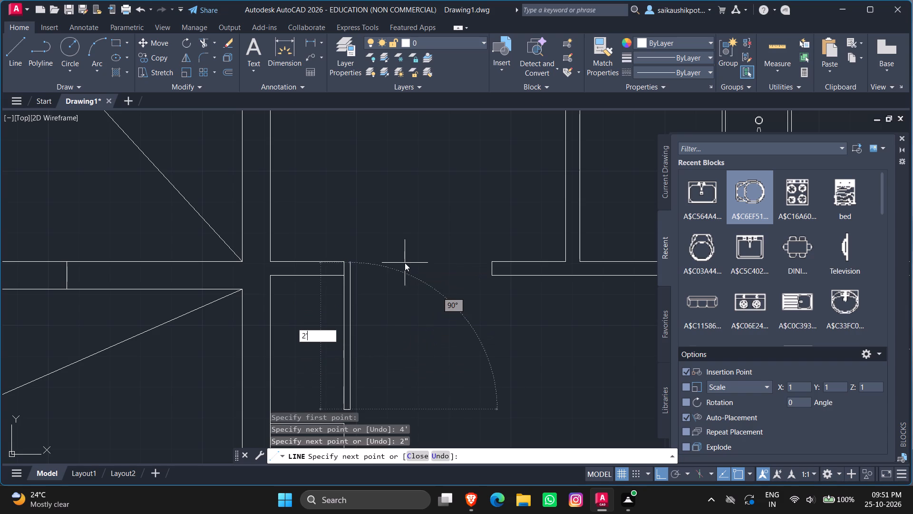
pyautogui.press('BackSpace')
pyautogui.press('BackSpace')
pyautogui.press('BackSpace')
pyautogui.write("4'")
pyautogui.press('Return')
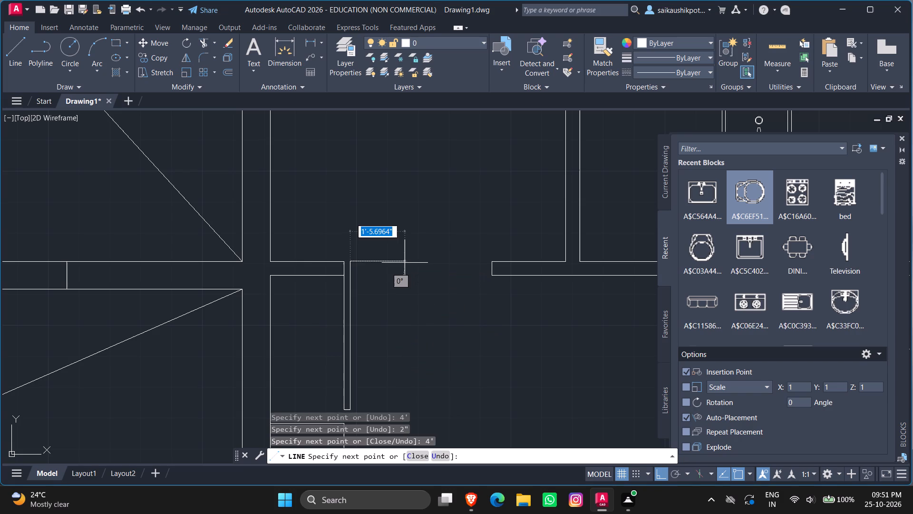
pyautogui.click(343, 261)
pyautogui.press('Escape')
pyautogui.press('Escape')
pyautogui.press('Escape')
# With Ortho off, draw a three-point swing arc from the door leaf's free southeastern corner to the eastern jamb's northern corner.
pyautogui.scroll(-1, 442, 259)
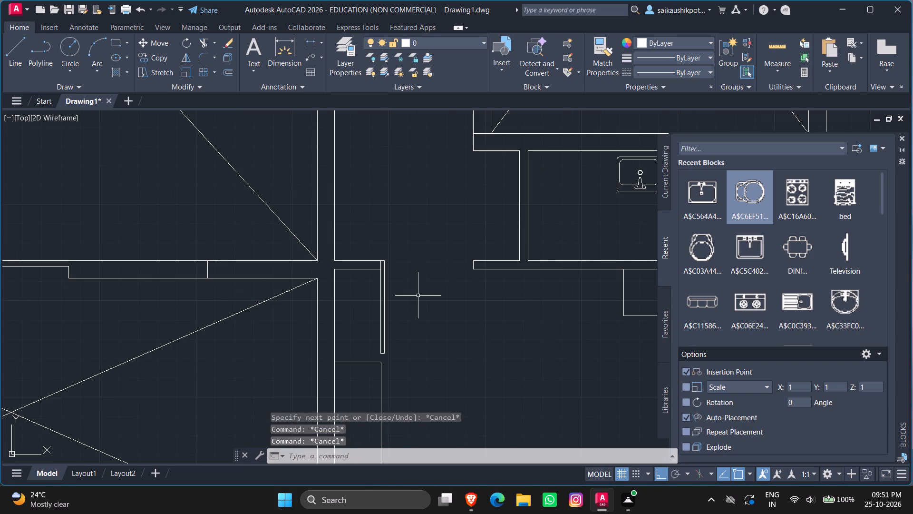
pyautogui.click(92, 52)
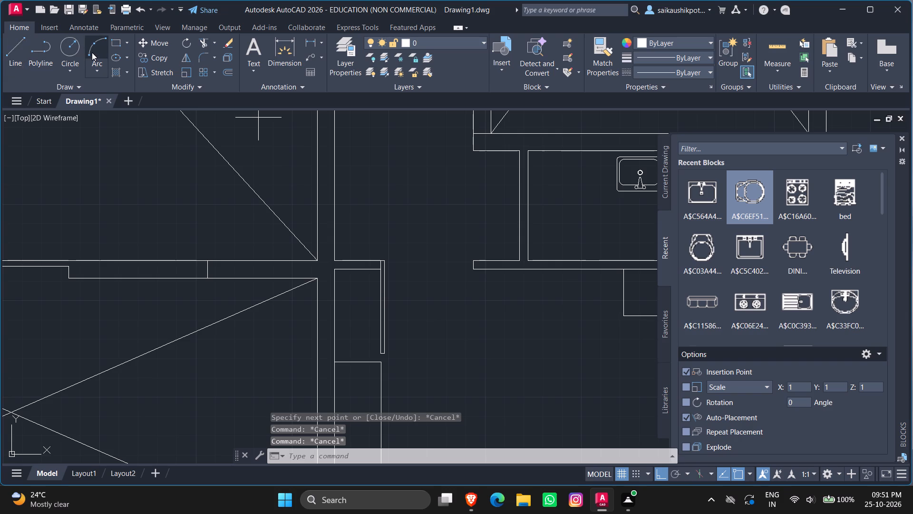
pyautogui.press('F8')
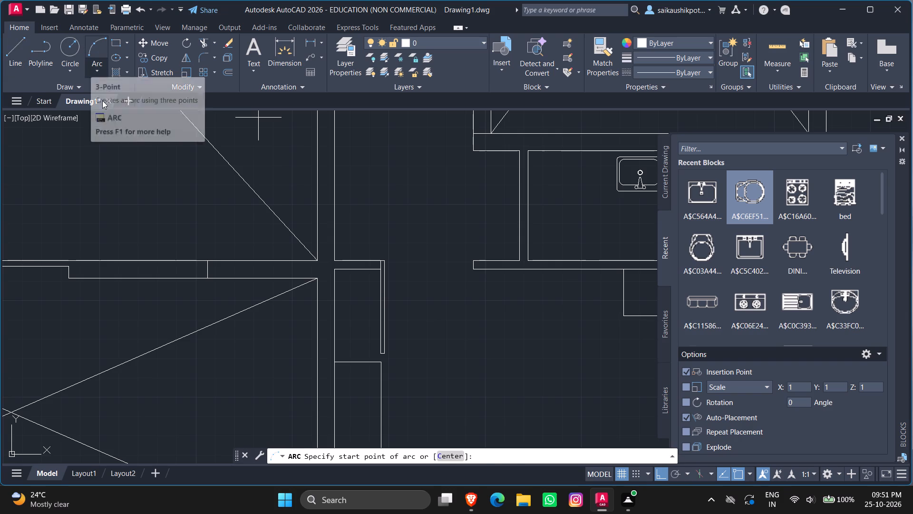
pyautogui.click(388, 353)
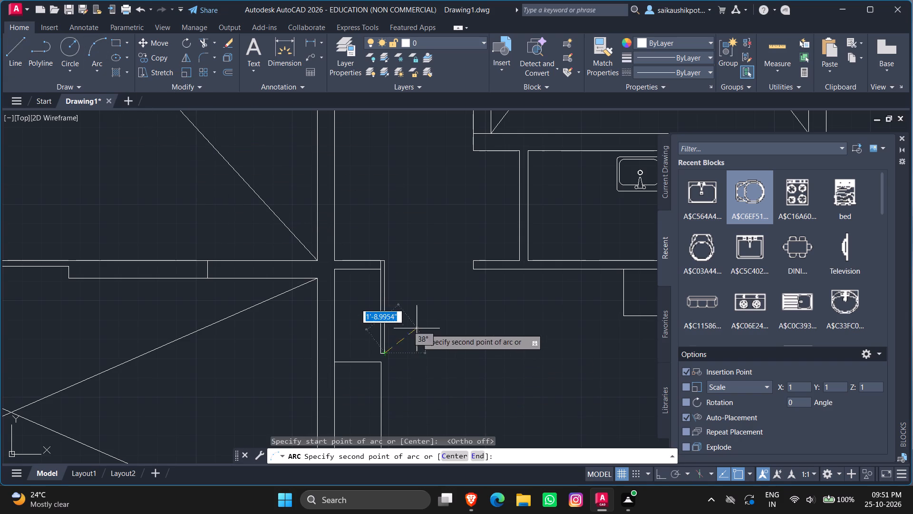
pyautogui.click(445, 313)
pyautogui.click(475, 257)
# Stretch the door swing arc's midpoint outward to the southeast to give it a fuller, near quarter-circle curve.
pyautogui.moveTo(464, 322); pyautogui.dragTo(457, 316)
pyautogui.click(436, 300)
pyautogui.scroll(2, 450, 311)
pyautogui.click(424, 328)
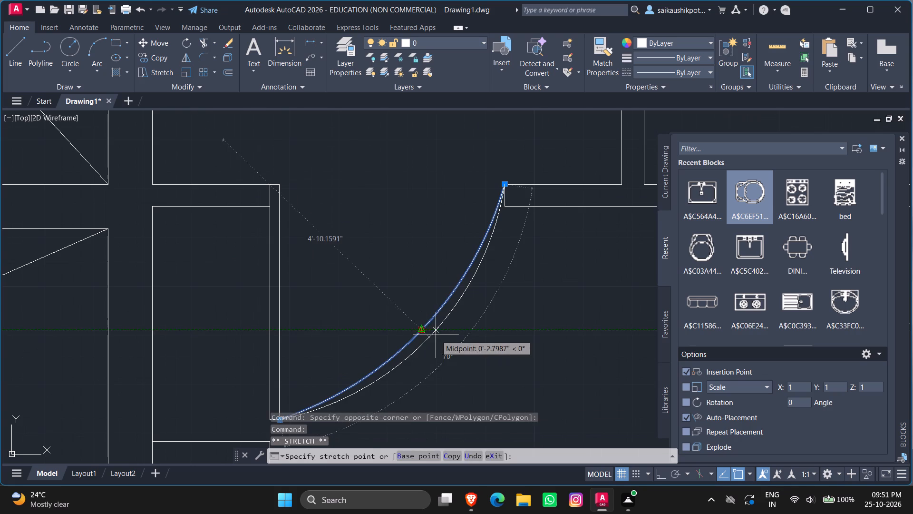
pyautogui.scroll(1, 436, 335)
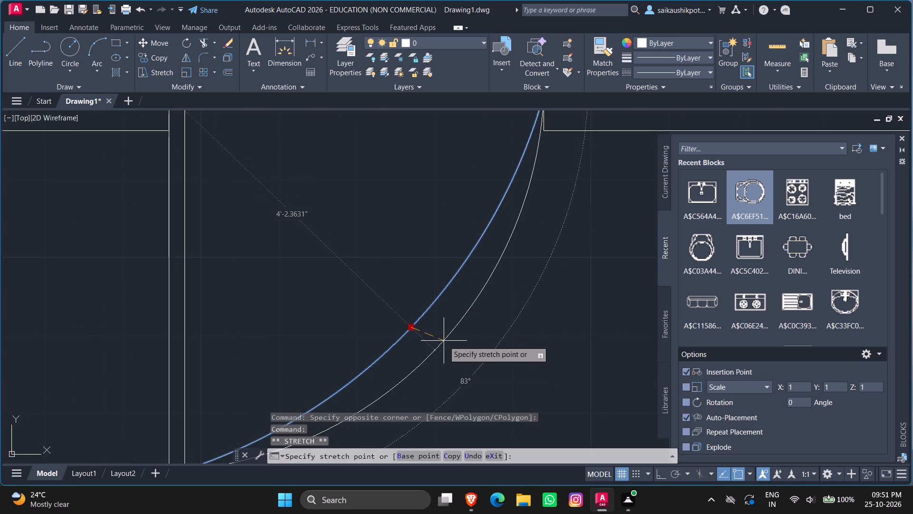
pyautogui.scroll(1, 444, 341)
pyautogui.scroll(-1, 448, 344)
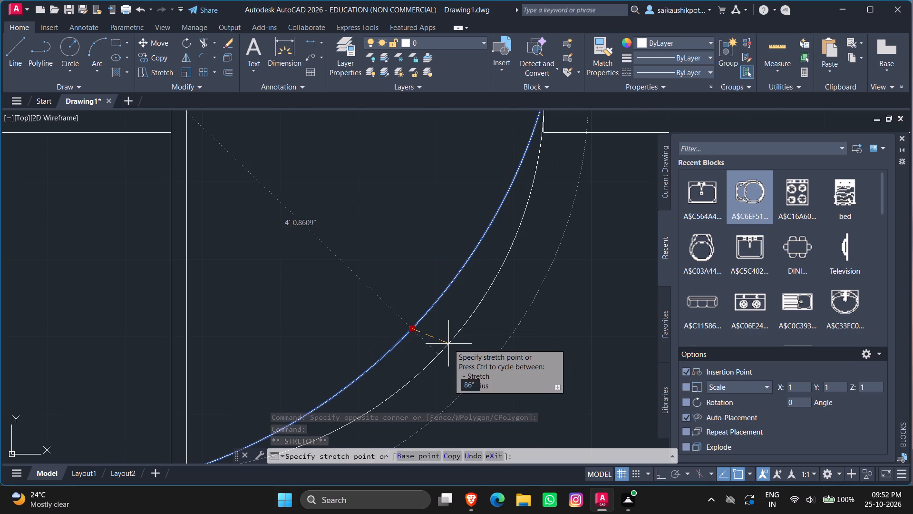
pyautogui.click(450, 345)
pyautogui.press('Escape')
pyautogui.press('Escape')
pyautogui.press('Escape')
pyautogui.scroll(-1, 456, 349)
pyautogui.press('Escape')
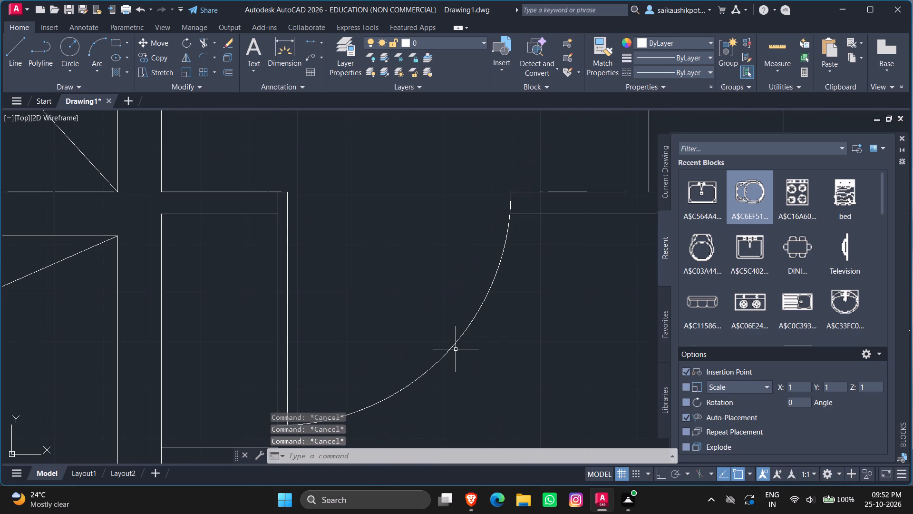
pyautogui.press('Escape')
pyautogui.press('Escape')
pyautogui.press('Escape')
pyautogui.press('Escape')
# Measure the width of the central passage at its northern end.
pyautogui.scroll(-1, 392, 356)
pyautogui.press('Escape')
pyautogui.scroll(-1, 389, 351)
pyautogui.press('Escape')
pyautogui.press('Escape')
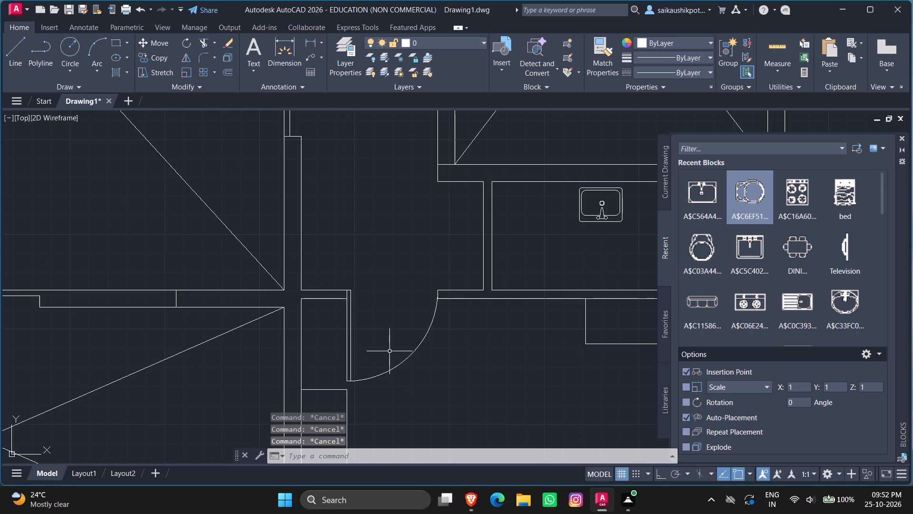
pyautogui.press('Escape')
pyautogui.press('Escape')
pyautogui.scroll(-3, 389, 351)
pyautogui.scroll(2, 391, 177)
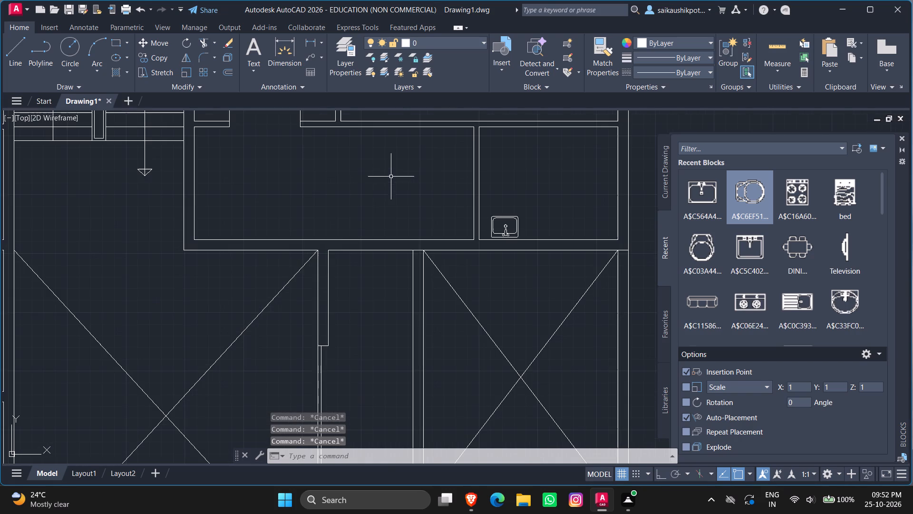
pyautogui.press('Escape')
pyautogui.press('Escape')
pyautogui.press('Escape')
pyautogui.scroll(2, 384, 208)
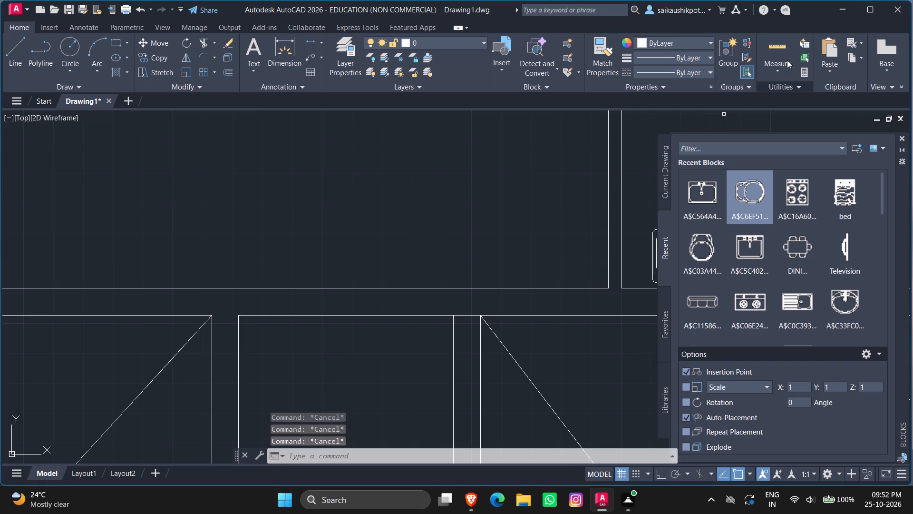
pyautogui.click(779, 49)
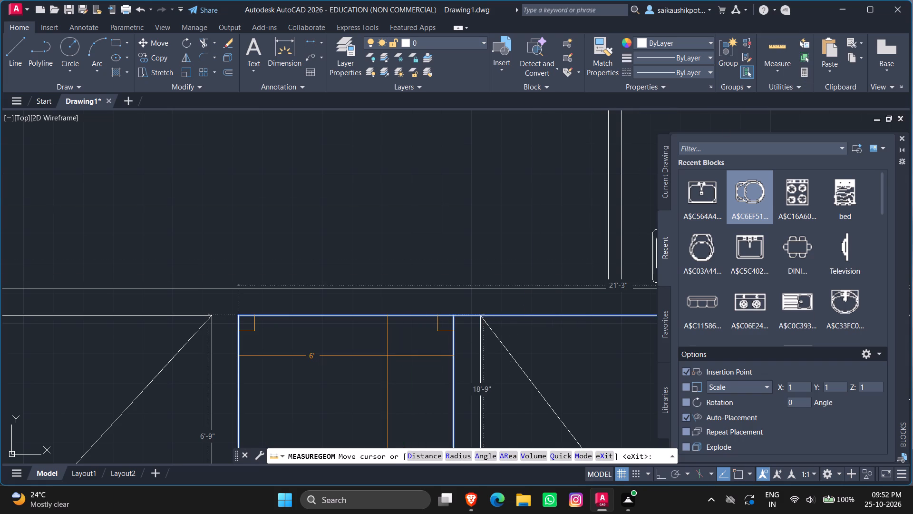
pyautogui.press('Escape')
pyautogui.press('Escape')
pyautogui.press('Escape')
pyautogui.press('Escape')
pyautogui.press('Escape')
pyautogui.press('Escape')
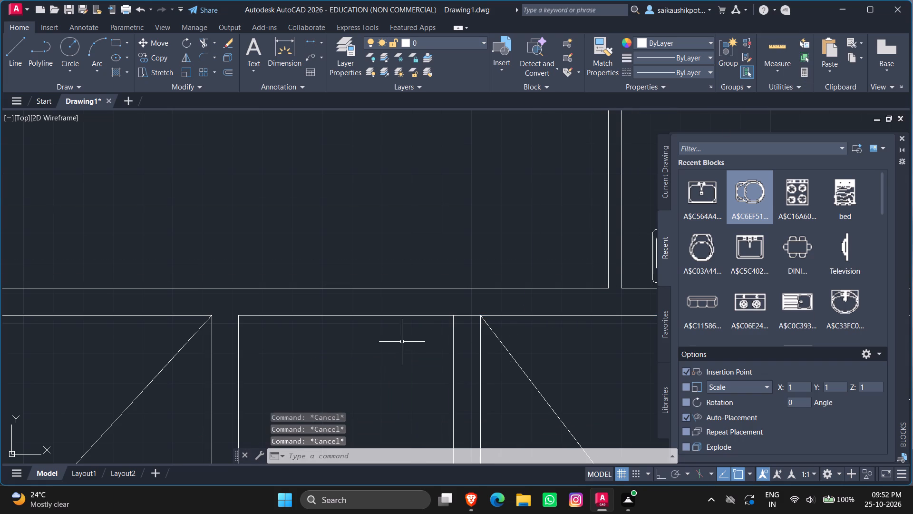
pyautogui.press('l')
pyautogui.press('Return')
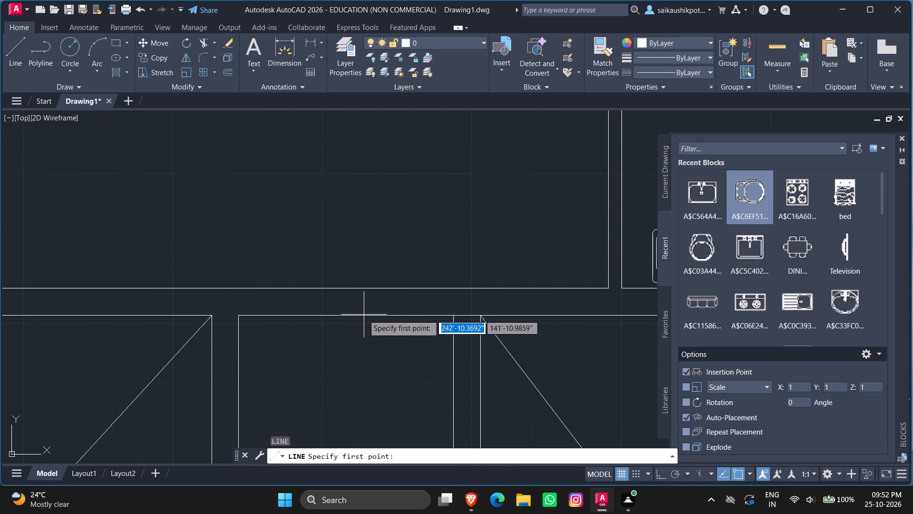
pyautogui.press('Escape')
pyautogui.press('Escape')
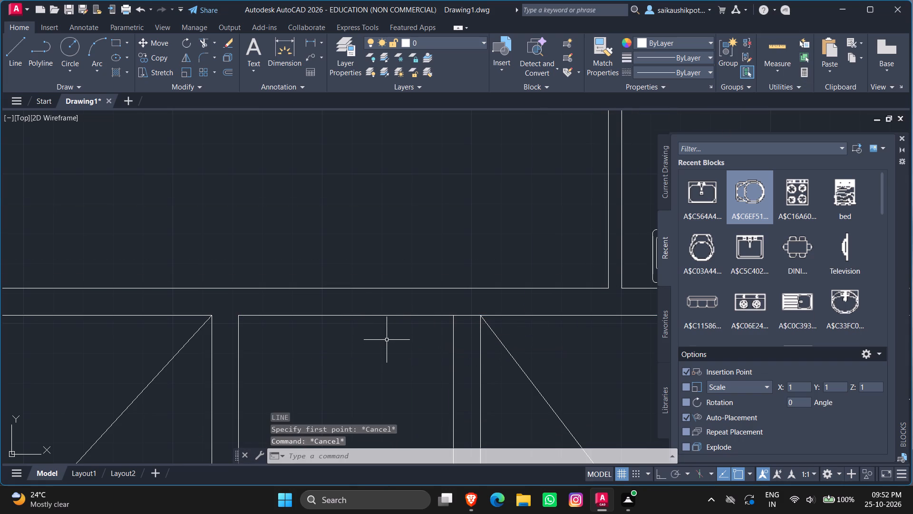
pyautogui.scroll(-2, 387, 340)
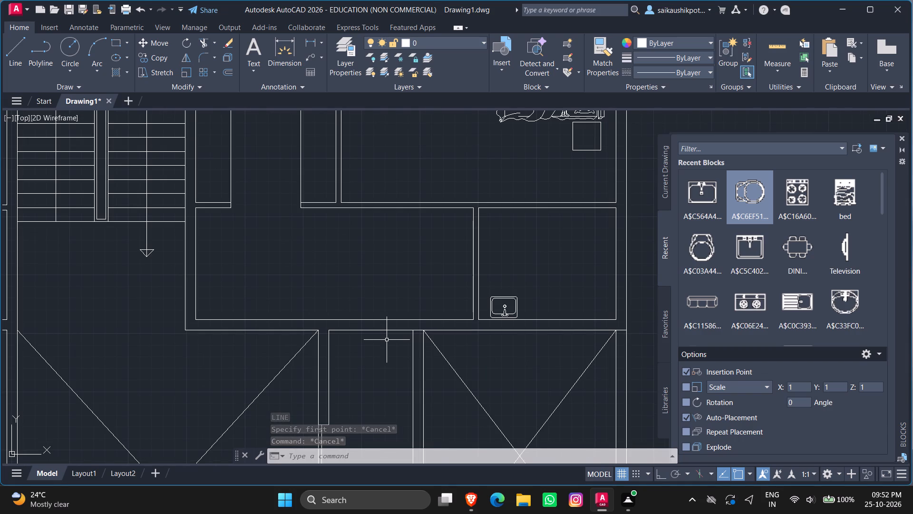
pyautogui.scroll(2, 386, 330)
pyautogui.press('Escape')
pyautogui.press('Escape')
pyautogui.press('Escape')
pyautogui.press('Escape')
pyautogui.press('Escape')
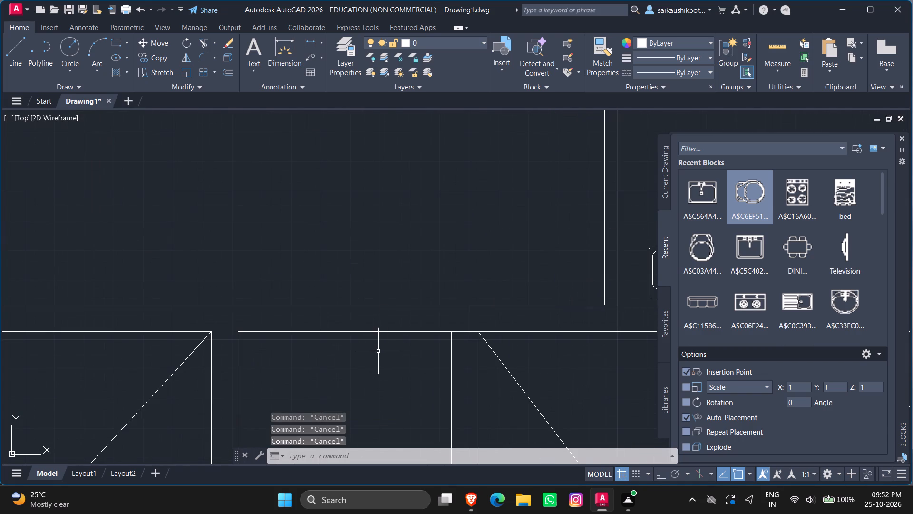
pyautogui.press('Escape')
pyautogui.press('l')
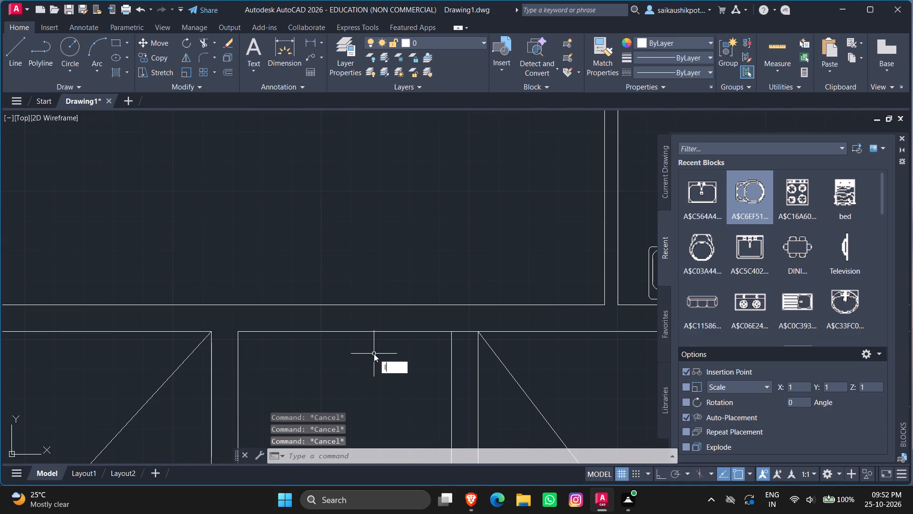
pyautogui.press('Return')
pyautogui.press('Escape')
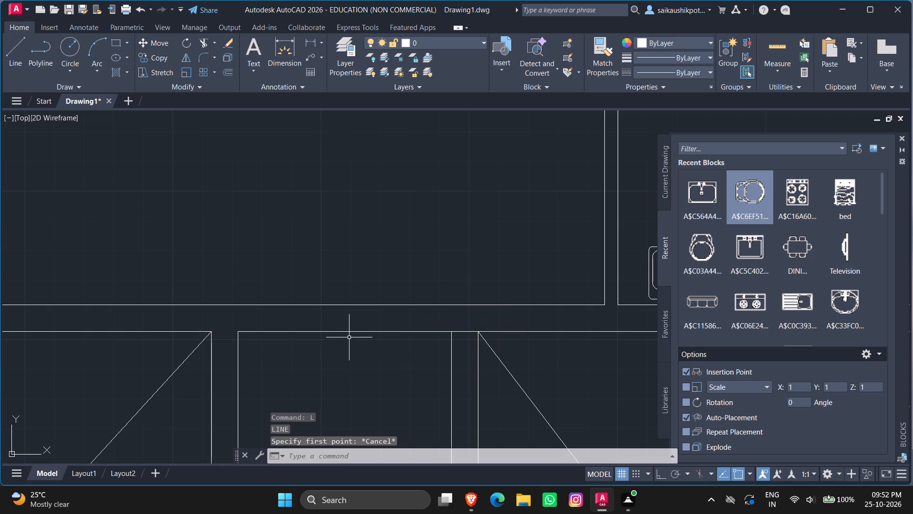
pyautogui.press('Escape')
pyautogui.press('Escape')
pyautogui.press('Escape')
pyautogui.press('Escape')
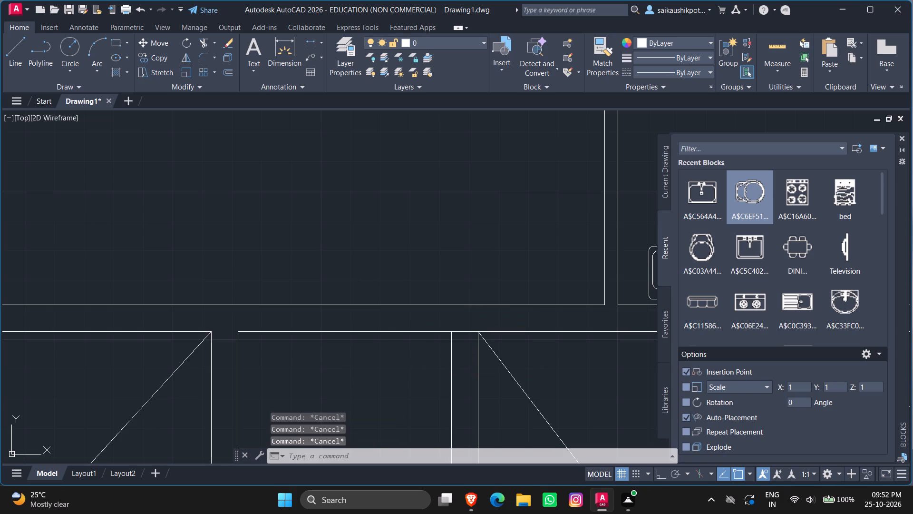
# Trim the wall line crossing the junction between the passage's eastern wall and the wall at its northern end.
pyautogui.press('t')
pyautogui.press('r')
pyautogui.press('Return')
pyautogui.press('Return')
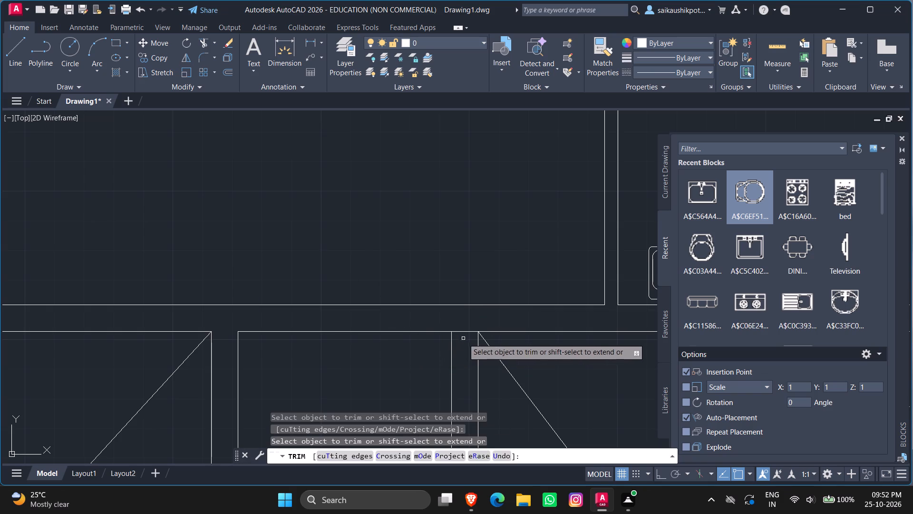
pyautogui.click(464, 339)
pyautogui.click(461, 323)
pyautogui.press('Escape')
pyautogui.press('Escape')
pyautogui.press('Escape')
pyautogui.press('Escape')
pyautogui.press('Escape')
# Draw a cross-line through the wall at the passage's northern end, from the midpoint of its southern line to its northern line.
pyautogui.press('l')
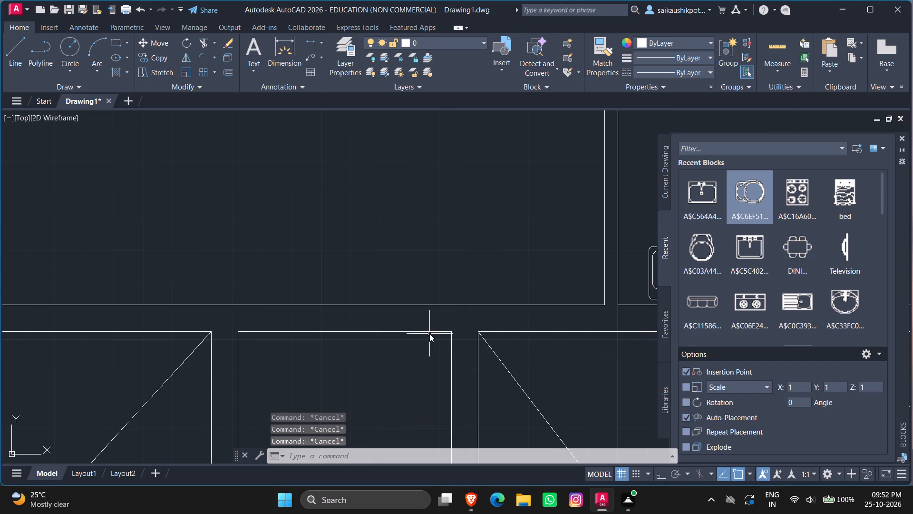
pyautogui.press('Return')
pyautogui.click(345, 333)
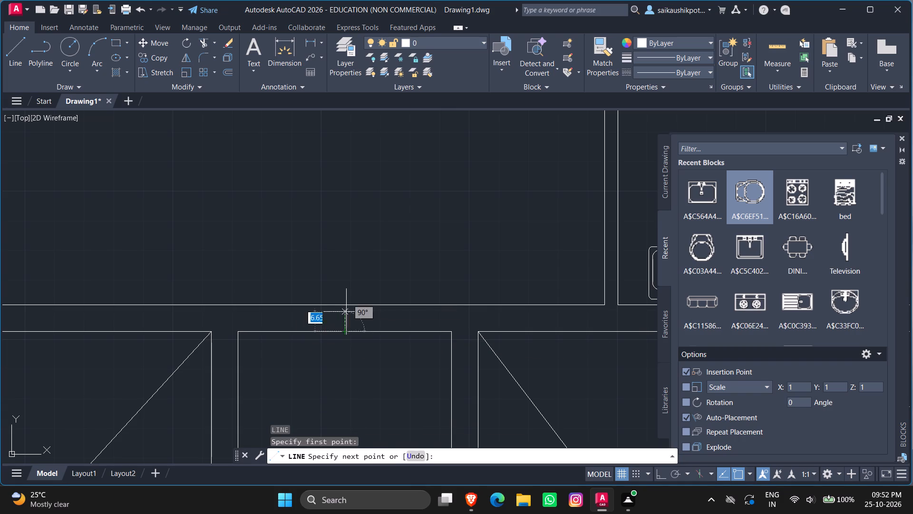
pyautogui.click(348, 303)
pyautogui.press('Escape')
pyautogui.press('Escape')
pyautogui.press('Escape')
pyautogui.press('Escape')
pyautogui.press('Escape')
pyautogui.press('Escape')
# Offset the cross-line in the wall at the passage's northern end by 2' to both the east and the west.
pyautogui.press('o')
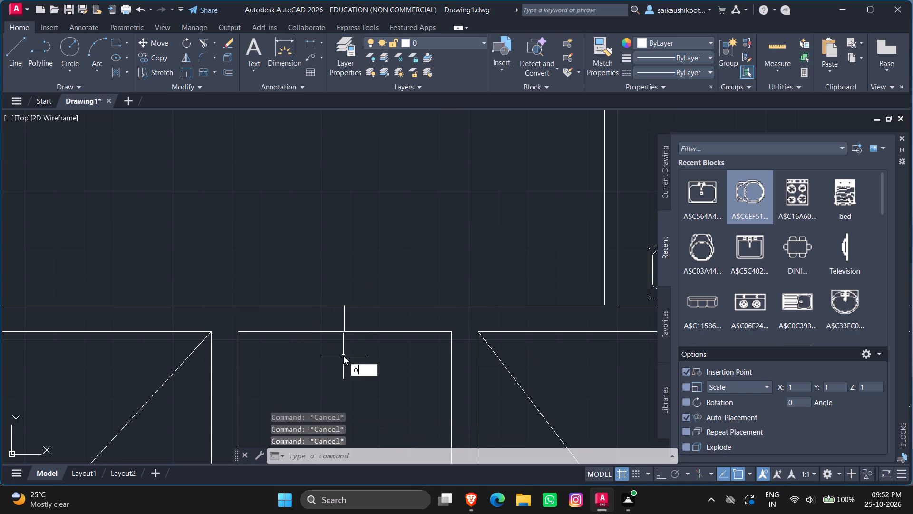
pyautogui.press('Return')
pyautogui.press('5')
pyautogui.press('BackSpace')
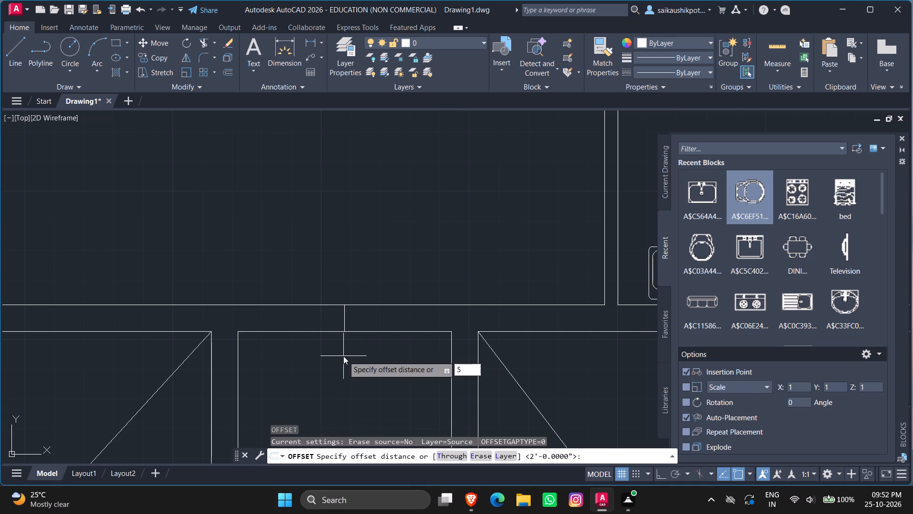
pyautogui.write("2'")
pyautogui.press('Return')
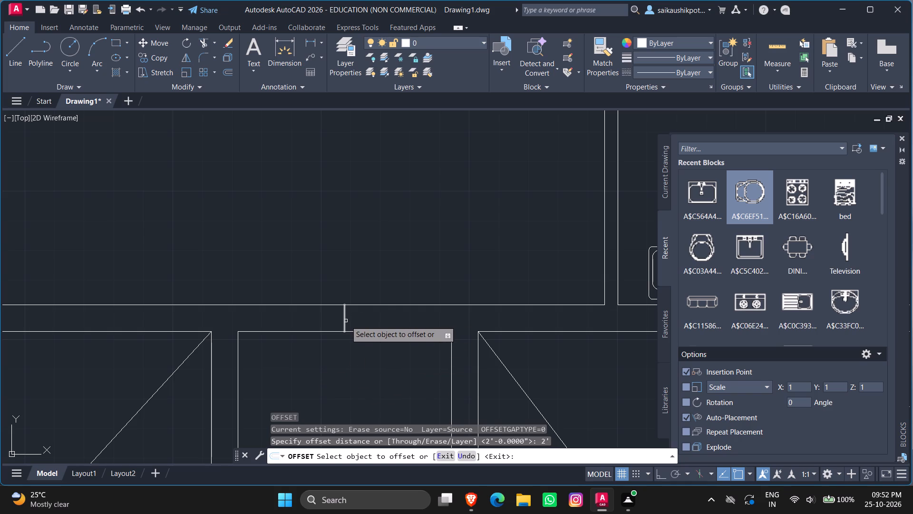
pyautogui.click(345, 323)
pyautogui.click(415, 326)
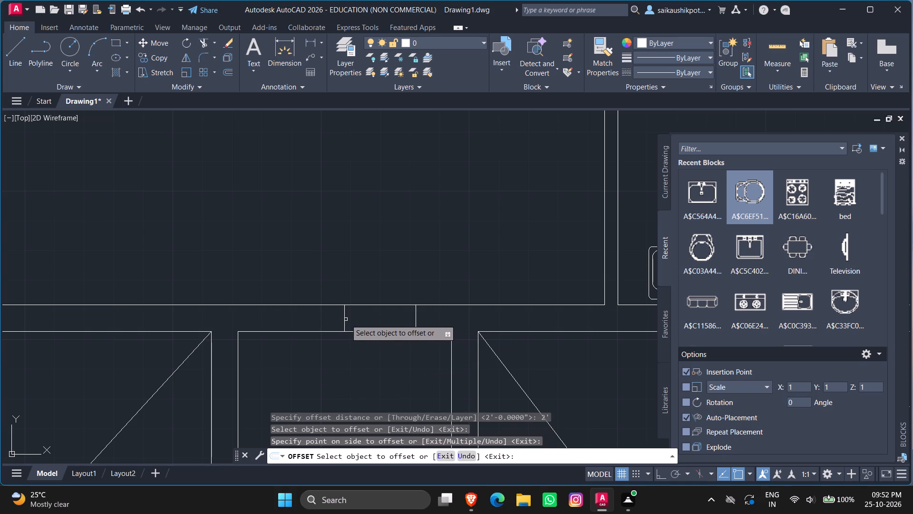
pyautogui.click(346, 319)
pyautogui.click(304, 346)
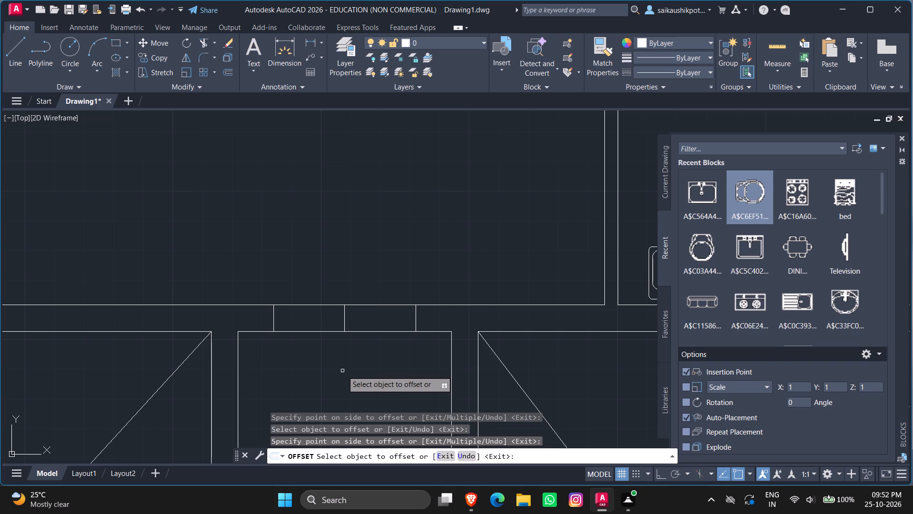
pyautogui.press('Escape')
pyautogui.press('Escape')
pyautogui.press('Escape')
pyautogui.press('Escape')
# Trim the middle cross-line and both wall lines between the two offset lines to open the doorway.
pyautogui.press('t')
pyautogui.press('r')
pyautogui.press('Return')
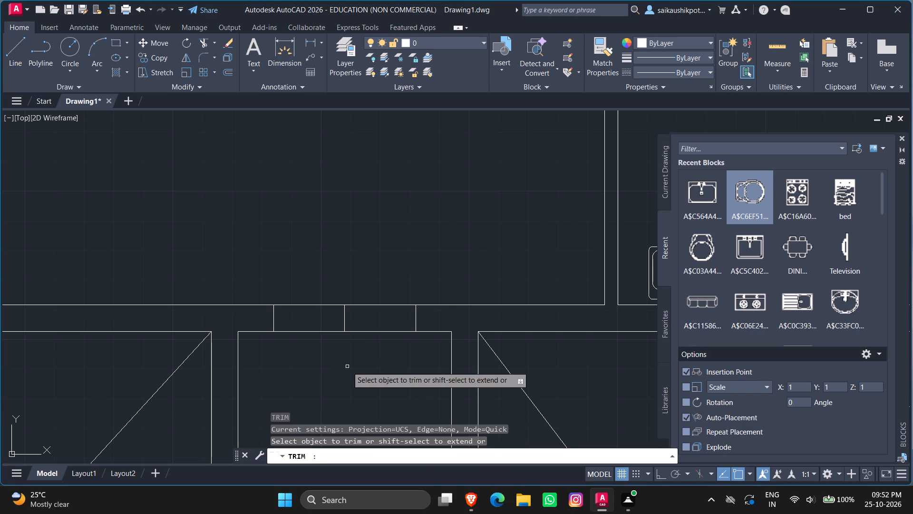
pyautogui.press('Return')
pyautogui.moveTo(336, 357); pyautogui.dragTo(337, 312)
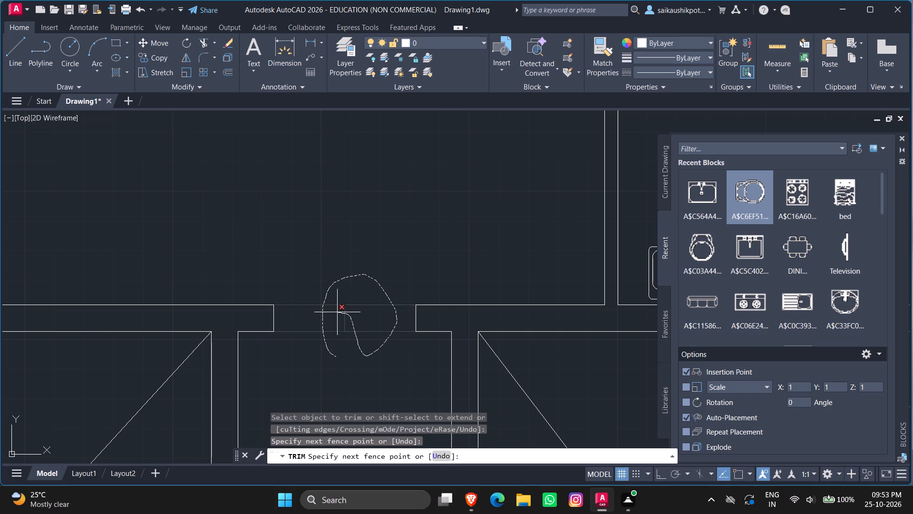
pyautogui.moveTo(337, 312); pyautogui.dragTo(337, 312)
pyautogui.press('Escape')
pyautogui.press('Escape')
pyautogui.press('Escape')
pyautogui.press('Escape')
pyautogui.press('Escape')
pyautogui.press('Escape')
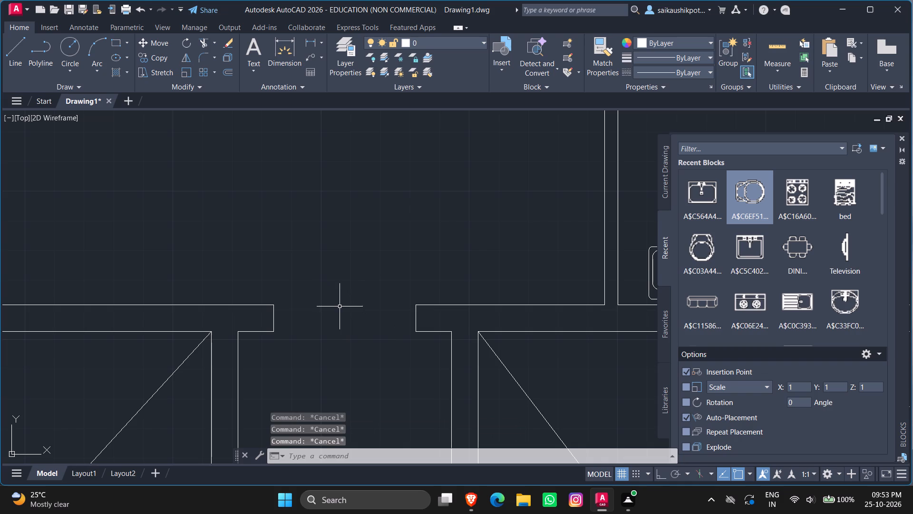
# Draw a door leaf 4' long and 2" wide, running south from the northern corner of the doorway's eastern jamb.
pyautogui.press('l')
pyautogui.press('Return')
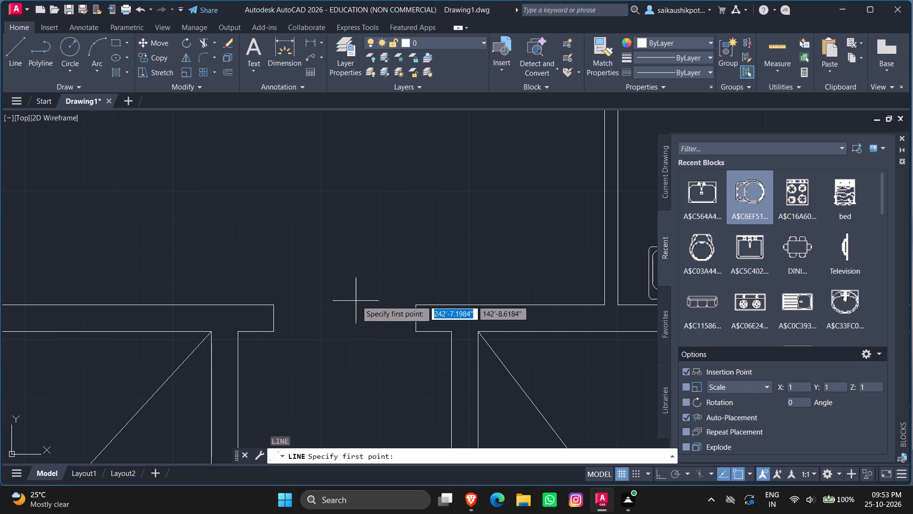
pyautogui.click(415, 305)
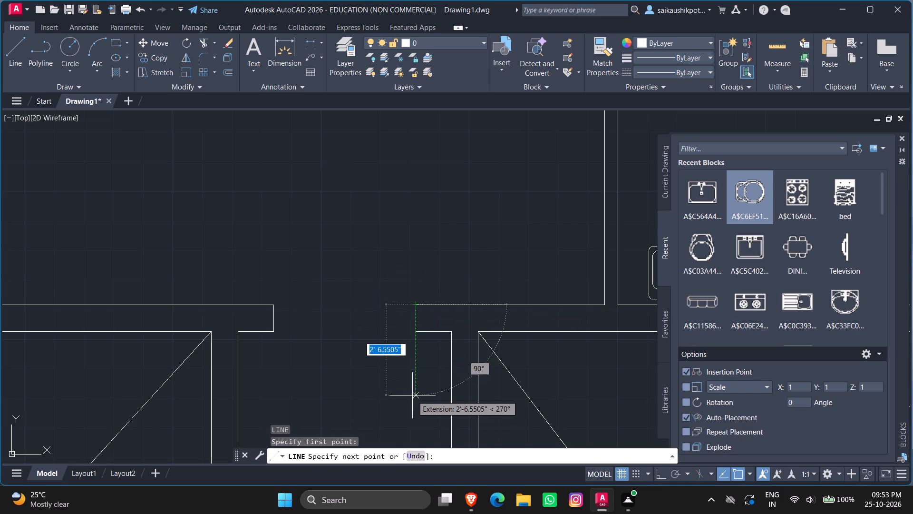
pyautogui.press('F8')
pyautogui.scroll(-3, 411, 382)
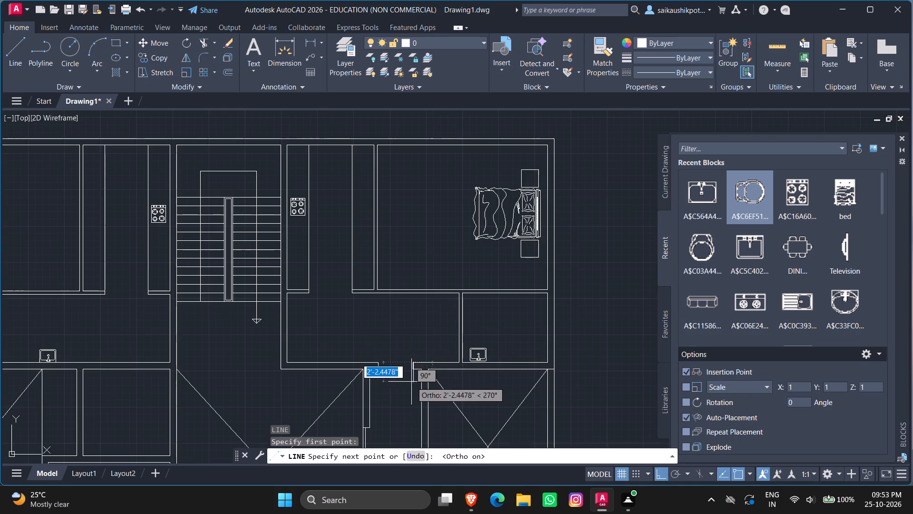
pyautogui.scroll(-2, 407, 294)
pyautogui.scroll(4, 407, 331)
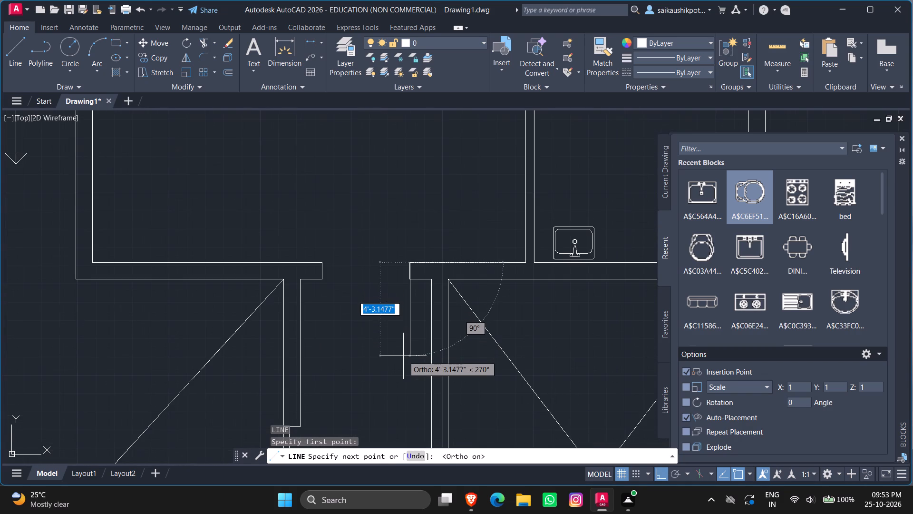
pyautogui.write("4'")
pyautogui.press('Return')
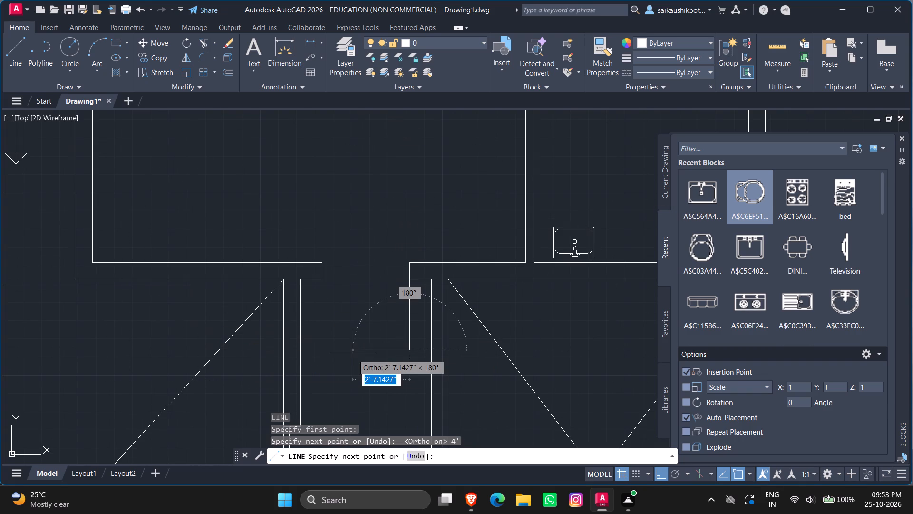
pyautogui.write('2"')
pyautogui.press('Return')
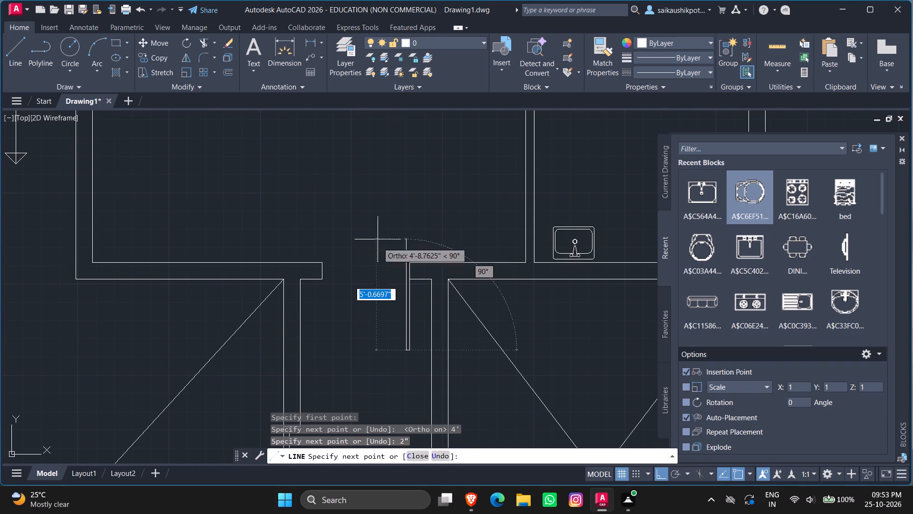
pyautogui.write("4'")
pyautogui.press('Return')
pyautogui.scroll(3, 398, 259)
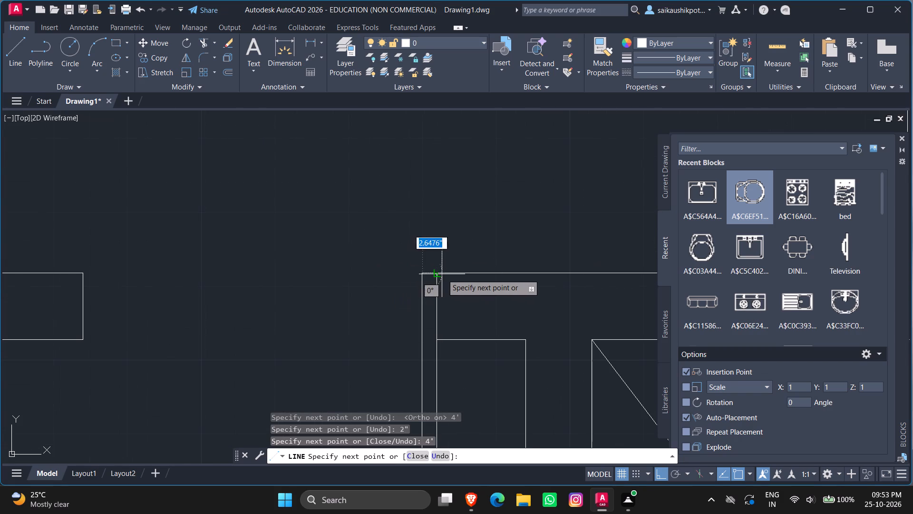
pyautogui.click(436, 274)
pyautogui.press('Escape')
pyautogui.press('Escape')
pyautogui.press('Escape')
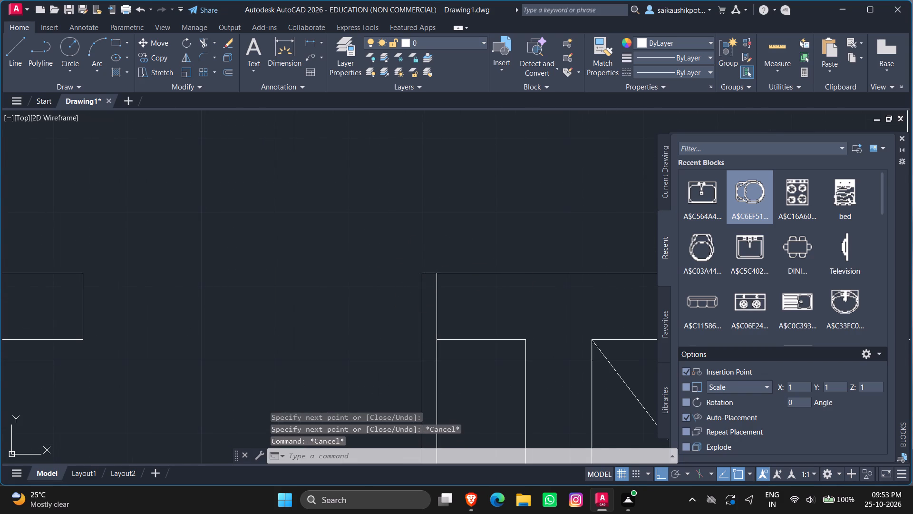
# Draw a three-point swing arc from the door leaf's free southwestern corner to the northern corner of the western jamb.
pyautogui.scroll(-3, 433, 246)
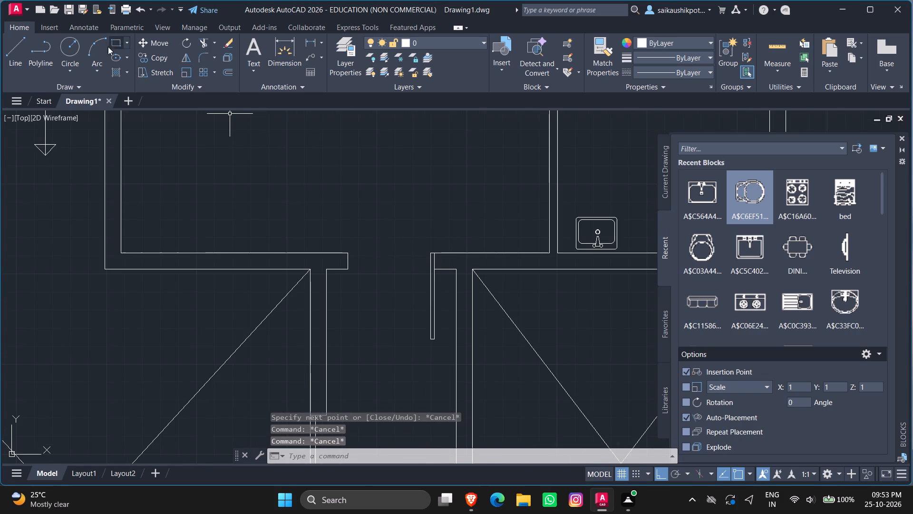
pyautogui.click(98, 46)
pyautogui.press('F8')
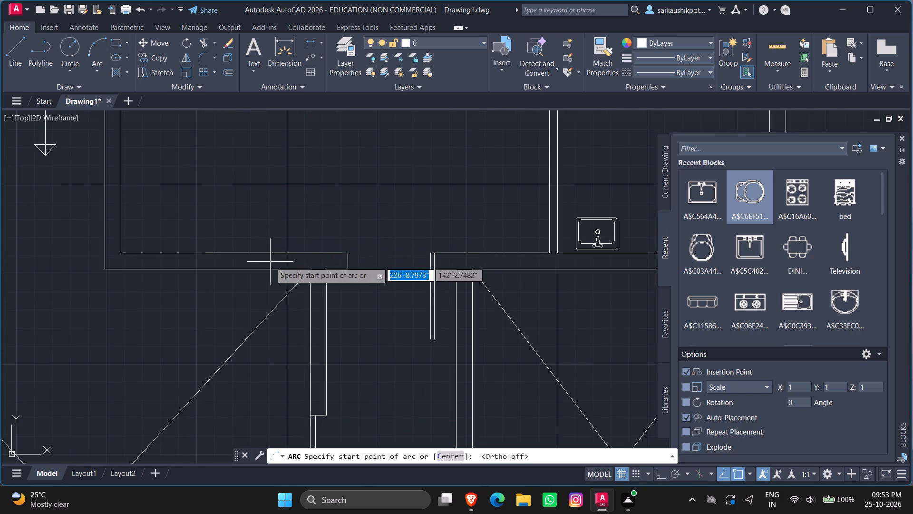
pyautogui.scroll(2, 427, 338)
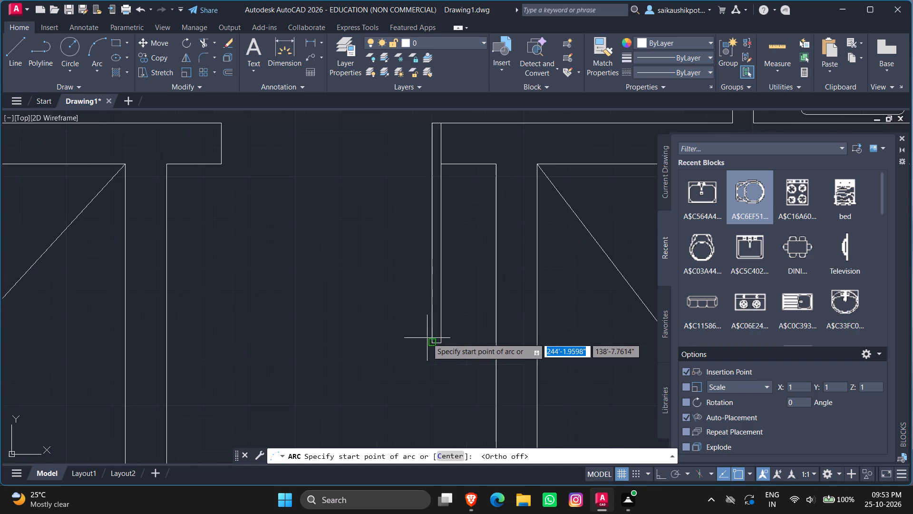
pyautogui.click(433, 340)
pyautogui.click(348, 303)
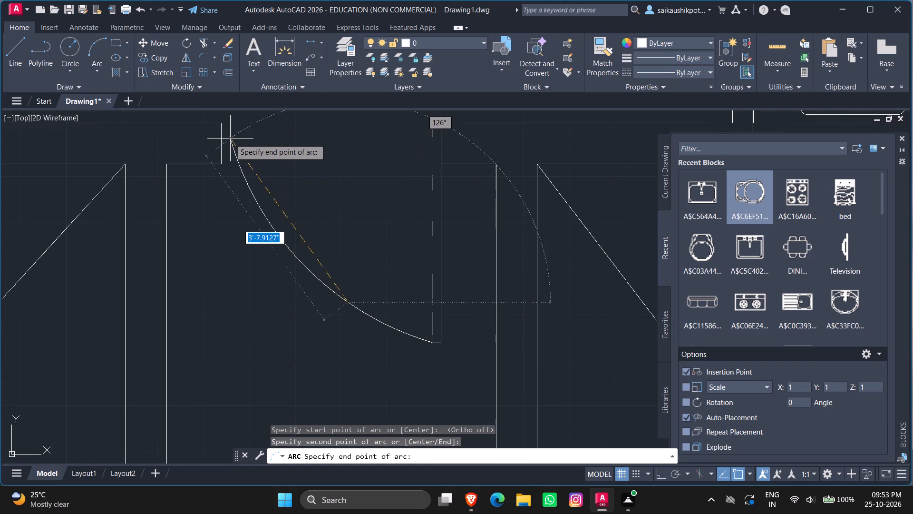
pyautogui.click(219, 122)
# Stretch the new swing arc's midpoint outward to the southwest to give it a fuller, near quarter-circle curve.
pyautogui.click(280, 167)
pyautogui.click(234, 243)
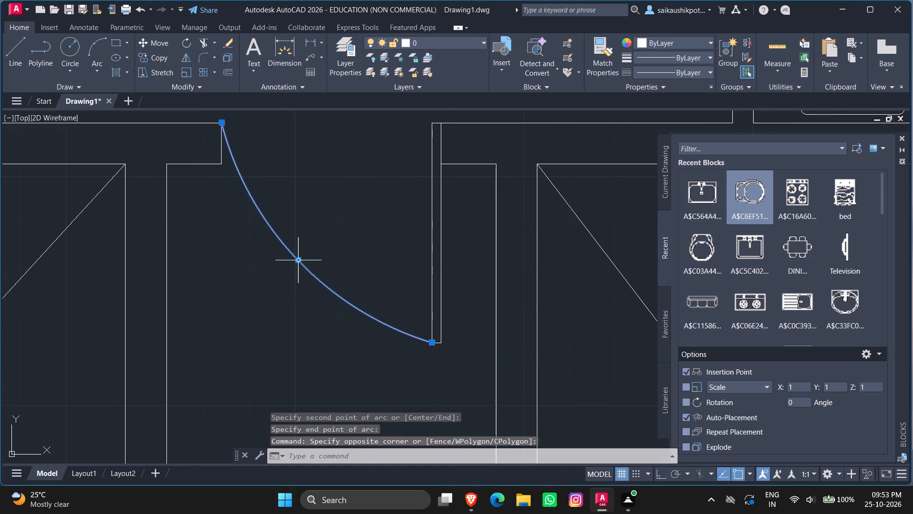
pyautogui.click(299, 258)
pyautogui.press('Escape')
pyautogui.click(287, 288)
pyautogui.press('Escape')
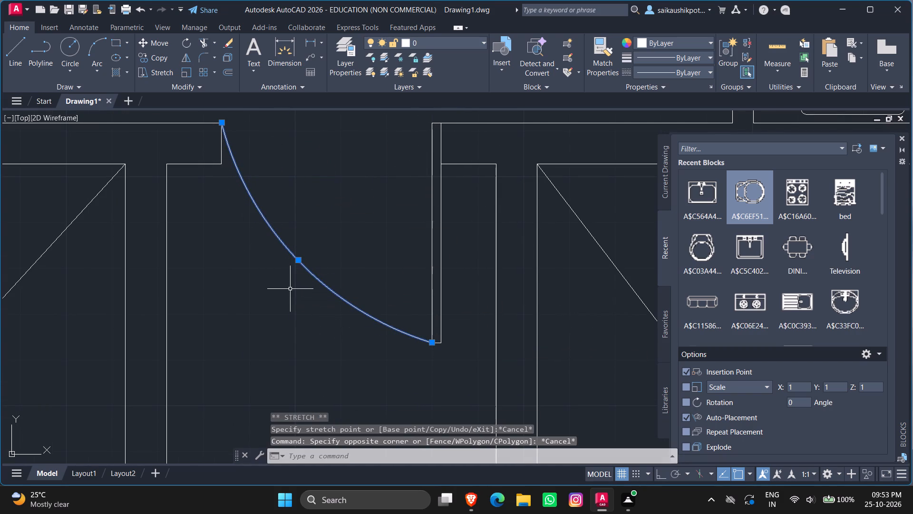
pyautogui.click(297, 262)
pyautogui.click(286, 285)
pyautogui.press('Escape')
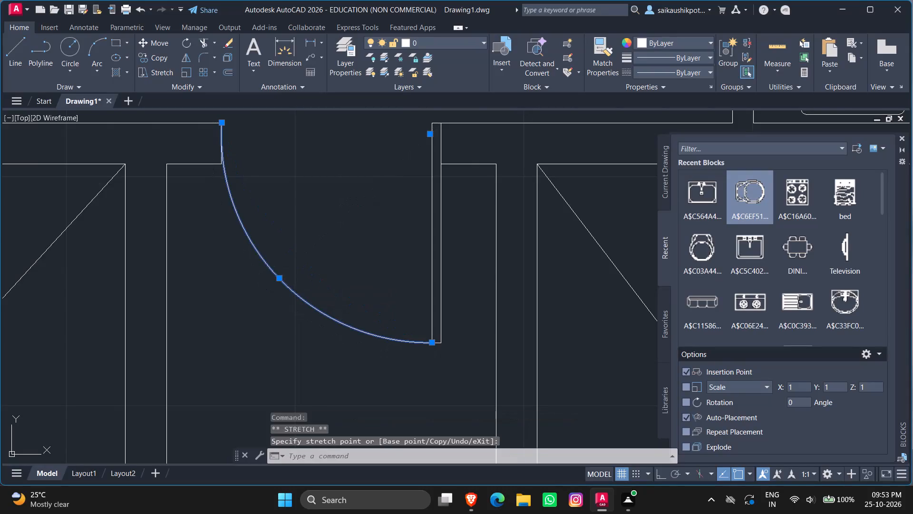
pyautogui.press('Escape')
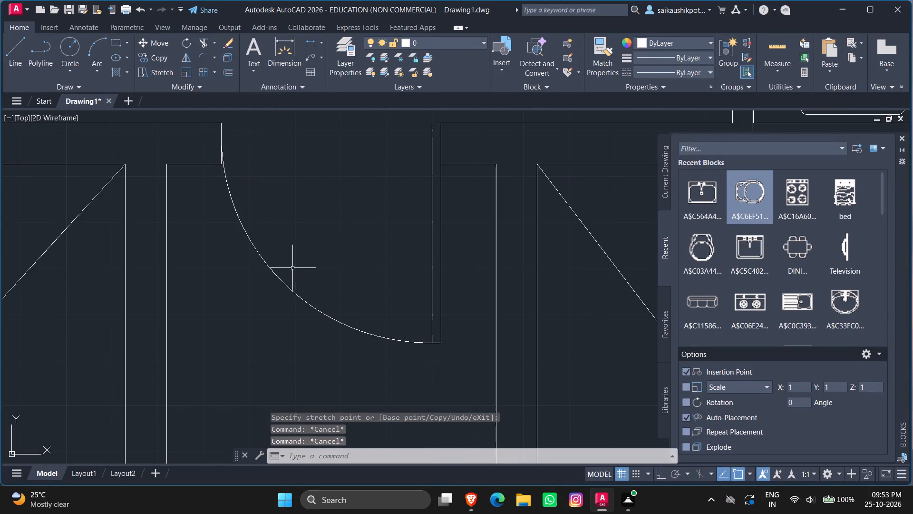
pyautogui.press('Escape')
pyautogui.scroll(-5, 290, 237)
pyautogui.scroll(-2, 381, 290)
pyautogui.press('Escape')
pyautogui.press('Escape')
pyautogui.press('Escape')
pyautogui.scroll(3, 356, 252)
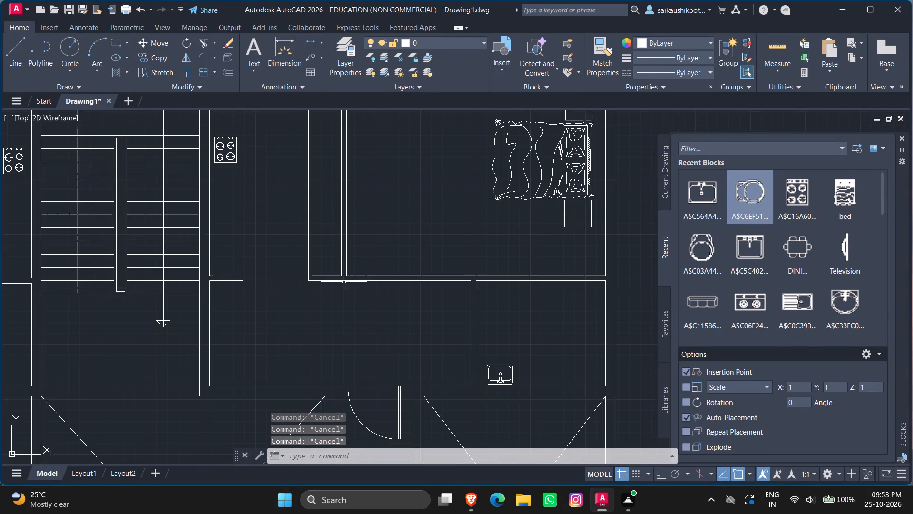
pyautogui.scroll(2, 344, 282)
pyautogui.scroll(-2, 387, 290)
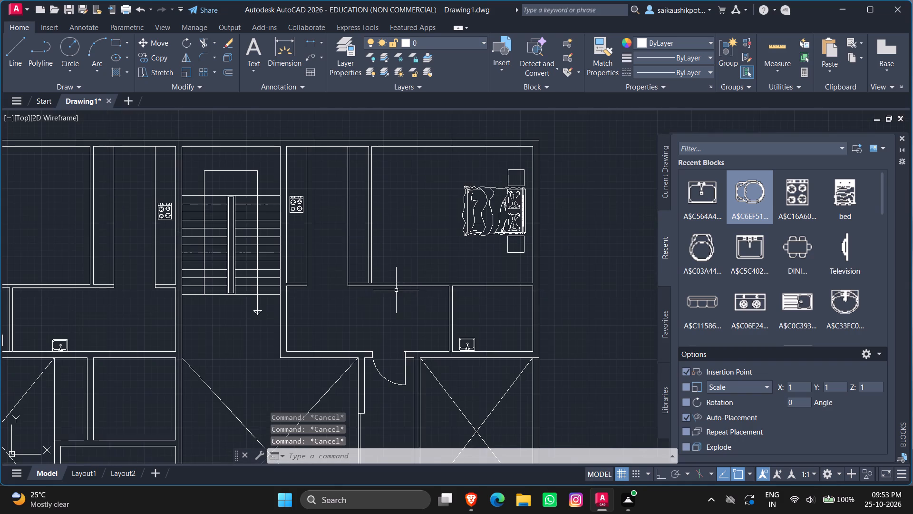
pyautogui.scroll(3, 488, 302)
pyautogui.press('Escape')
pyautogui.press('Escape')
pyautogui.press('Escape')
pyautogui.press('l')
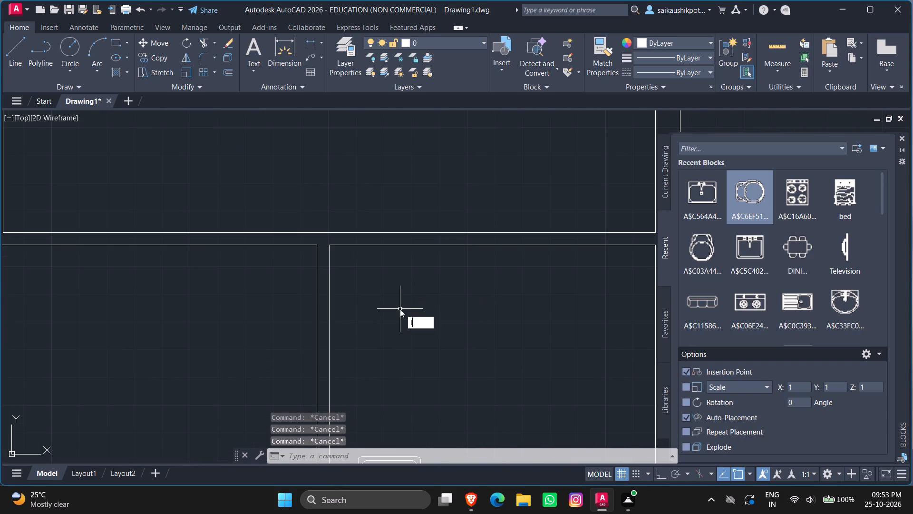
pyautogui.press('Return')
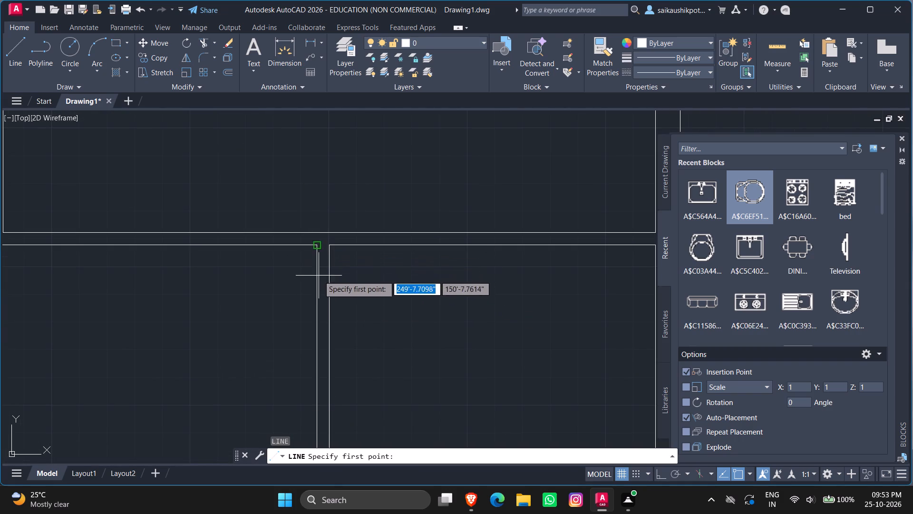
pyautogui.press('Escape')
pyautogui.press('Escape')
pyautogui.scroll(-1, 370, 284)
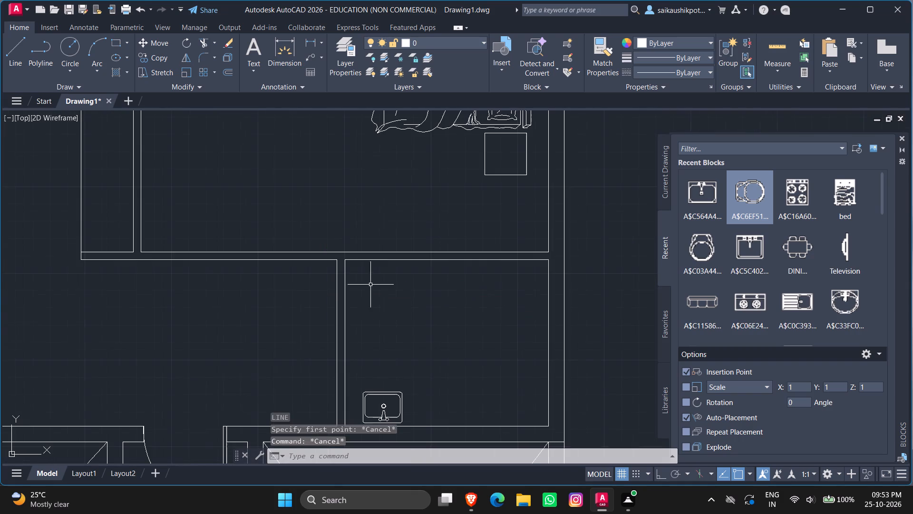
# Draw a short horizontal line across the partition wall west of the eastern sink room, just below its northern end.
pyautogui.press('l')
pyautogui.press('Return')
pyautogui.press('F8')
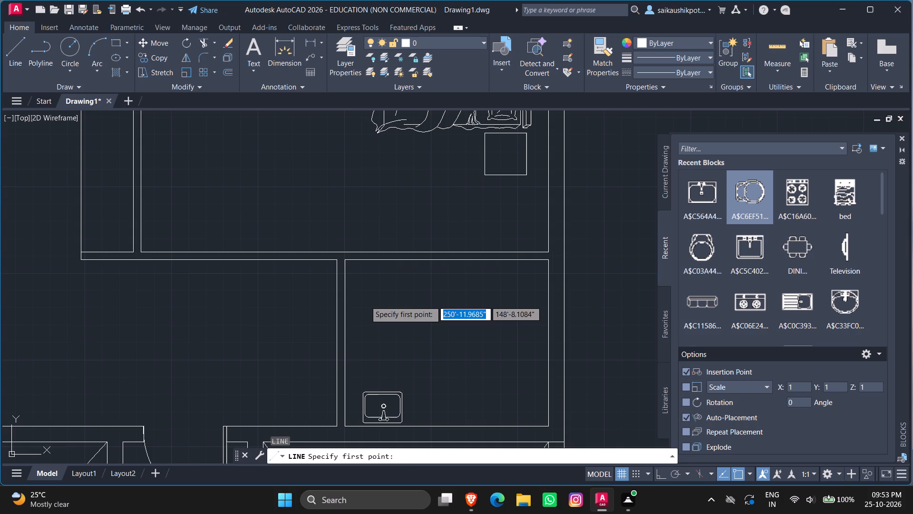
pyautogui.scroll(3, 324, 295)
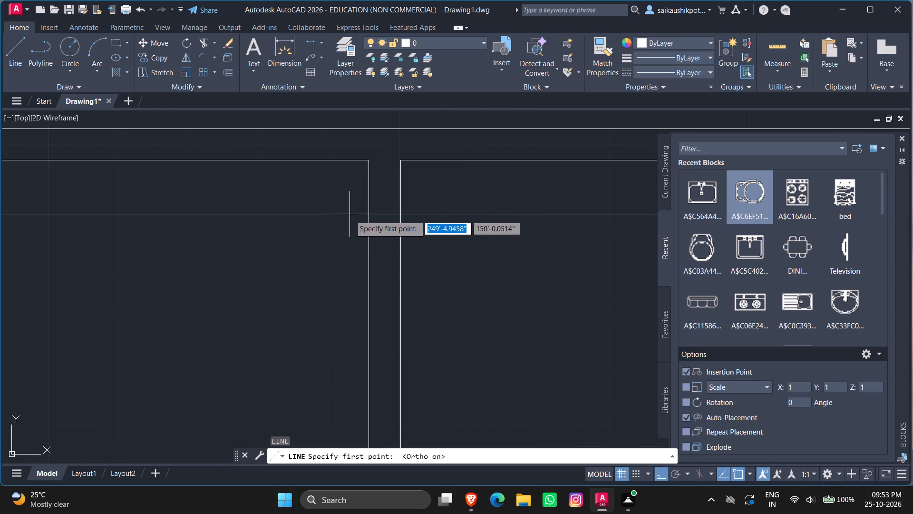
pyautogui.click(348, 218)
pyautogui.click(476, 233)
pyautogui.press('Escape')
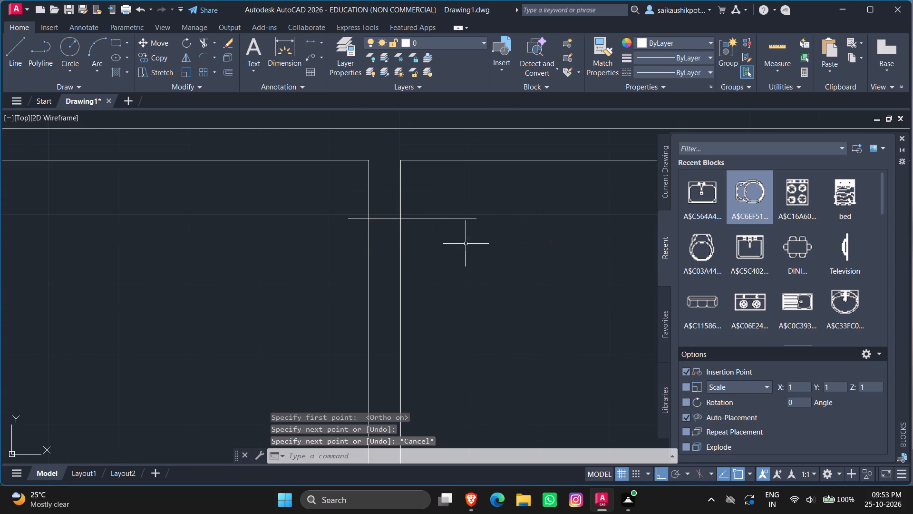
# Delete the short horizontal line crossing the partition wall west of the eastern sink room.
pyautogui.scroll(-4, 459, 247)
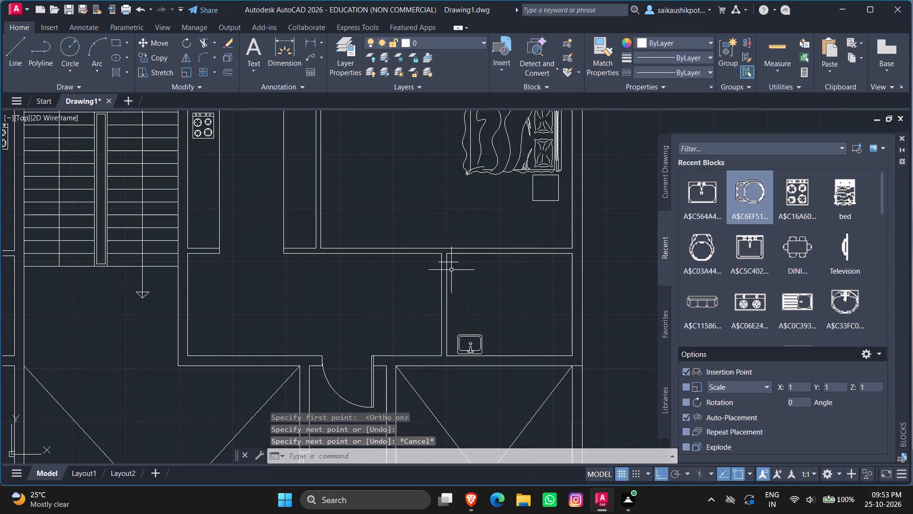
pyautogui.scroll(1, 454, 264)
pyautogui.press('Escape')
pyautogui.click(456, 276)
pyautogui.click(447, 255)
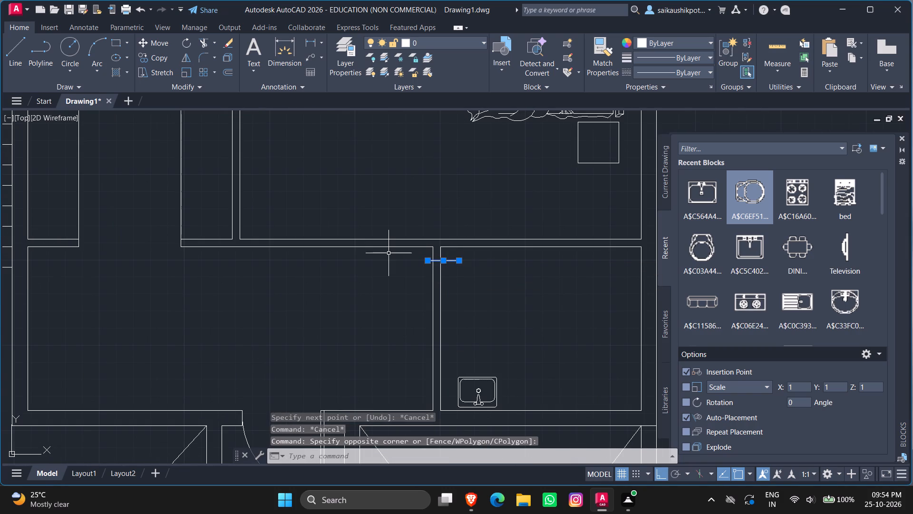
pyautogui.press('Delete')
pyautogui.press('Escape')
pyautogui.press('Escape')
# Draw a short horizontal jamb line between the partition wall's two faces west of the eastern sink room, near its northern end.
pyautogui.press('l')
pyautogui.press('Return')
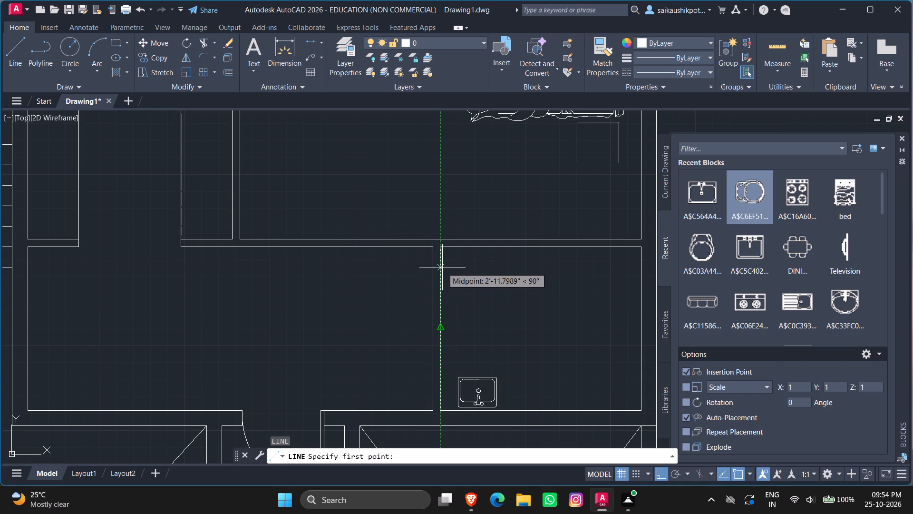
pyautogui.click(441, 267)
pyautogui.click(432, 267)
pyautogui.press('Escape')
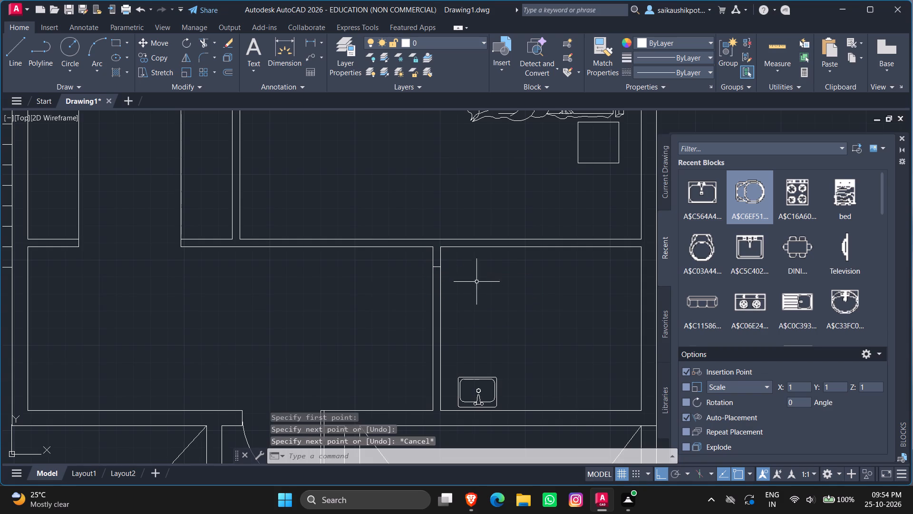
pyautogui.press('Escape')
pyautogui.press('Escape')
pyautogui.press('Escape')
pyautogui.press('Escape')
# Offset the short jamb line 3' southward within the partition wall to mark the sink room's door opening.
pyautogui.press('o')
pyautogui.press('Return')
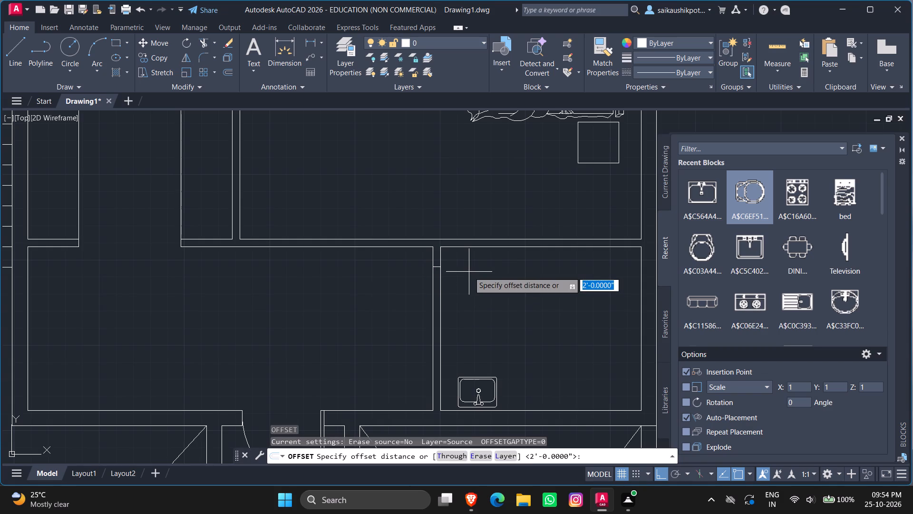
pyautogui.write("3'")
pyautogui.press('Return')
pyautogui.scroll(4, 494, 306)
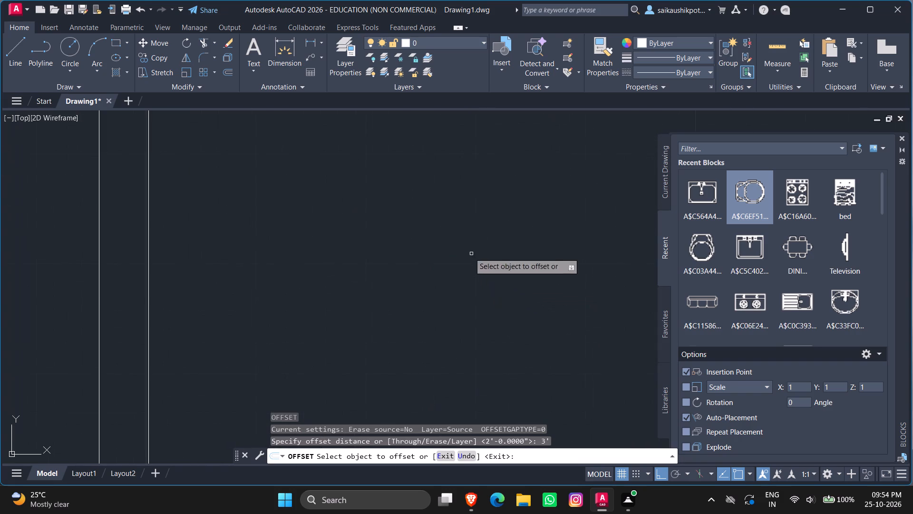
pyautogui.scroll(-3, 273, 219)
pyautogui.scroll(1, 237, 192)
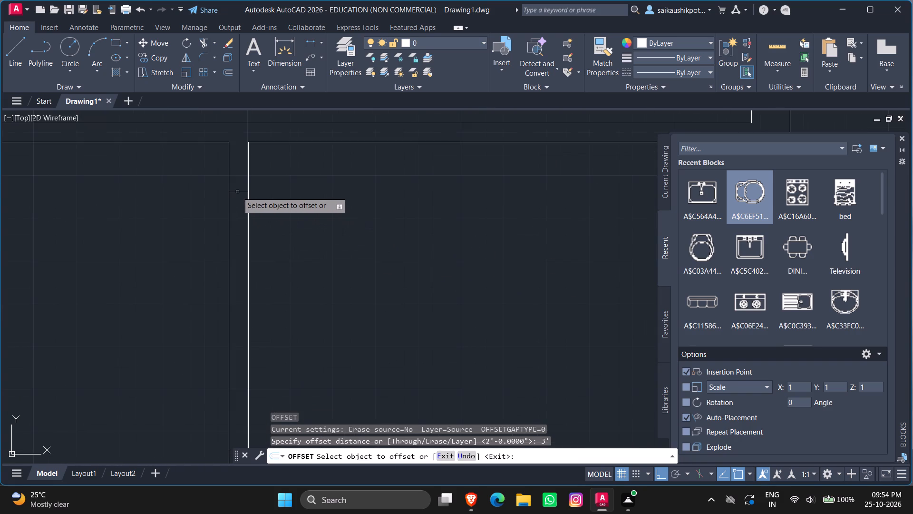
pyautogui.click(240, 193)
pyautogui.scroll(-3, 338, 280)
pyautogui.click(340, 309)
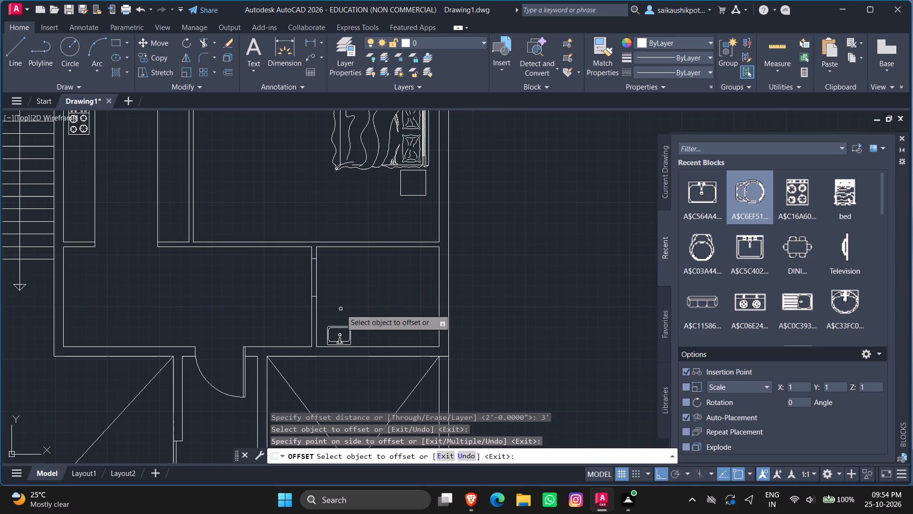
pyautogui.press('Escape')
pyautogui.press('Escape')
# Trim away both partition wall lines between the two jamb lines to open the sink room doorway.
pyautogui.write('tr')
pyautogui.press('Return')
pyautogui.press('Return')
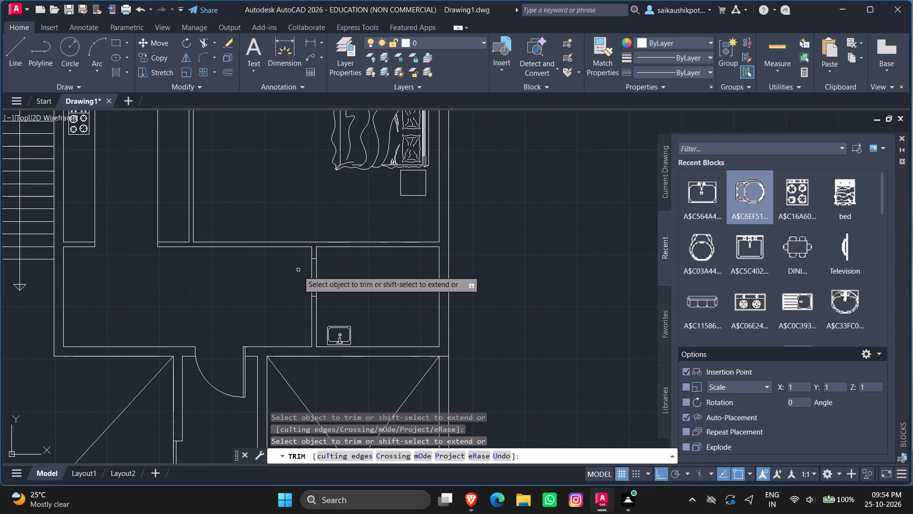
pyautogui.click(308, 276)
pyautogui.click(330, 279)
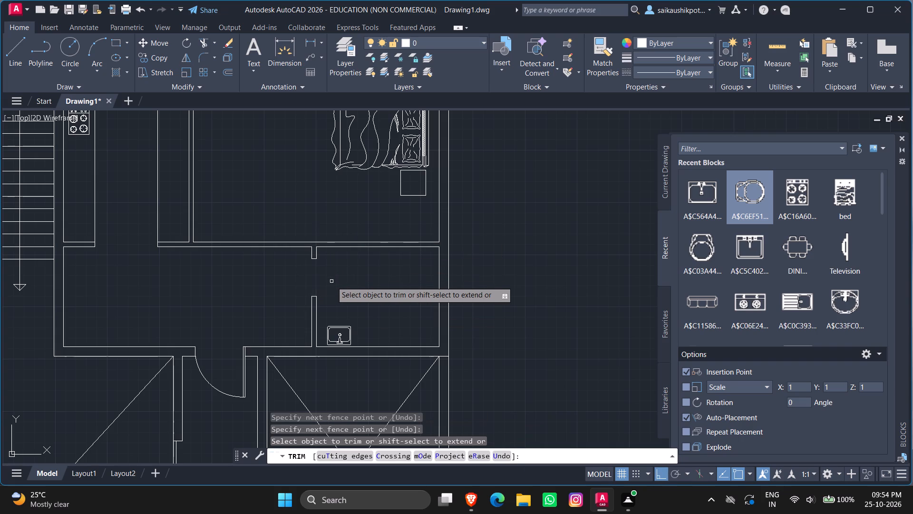
pyautogui.press('Escape')
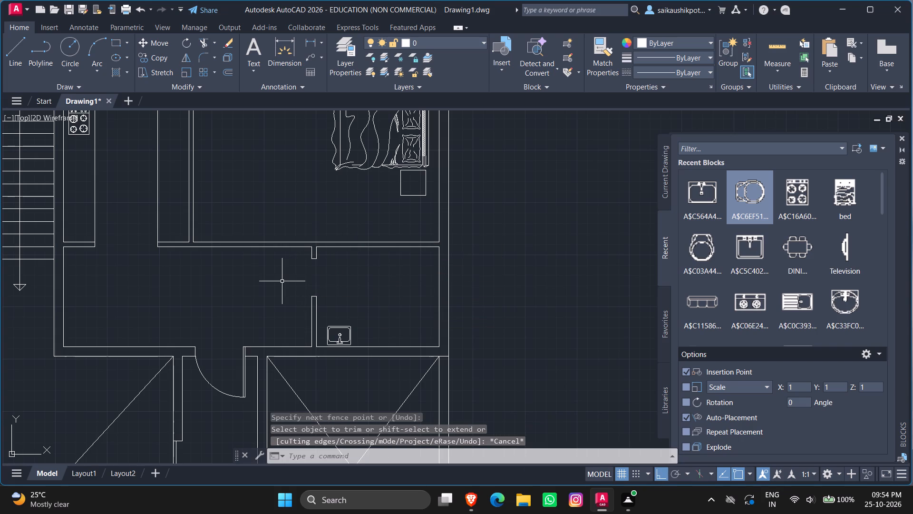
pyautogui.press('Escape')
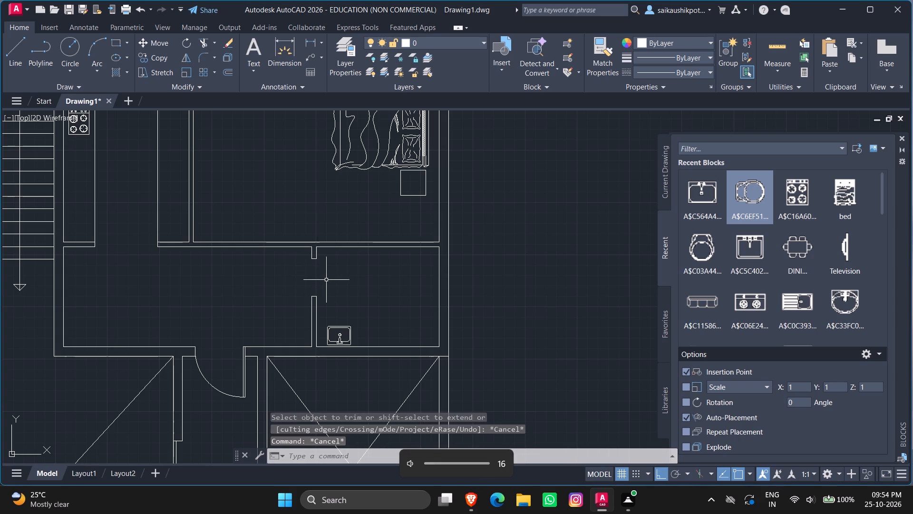
pyautogui.press('Escape')
pyautogui.press('Escape')
pyautogui.press('Escape')
# Draw a 3' by 2" rectangular door leaf running east into the sink room from the northern jamb's western corner.
pyautogui.press('l')
pyautogui.press('Return')
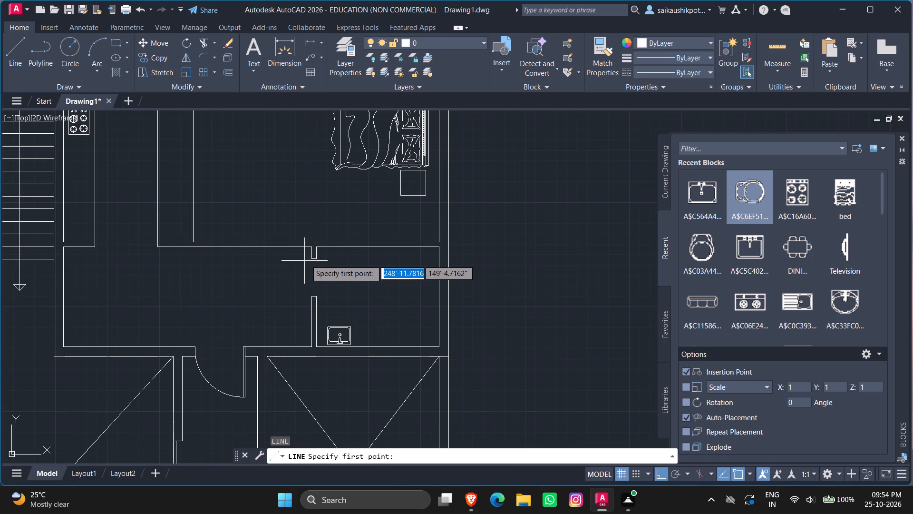
pyautogui.scroll(3, 308, 257)
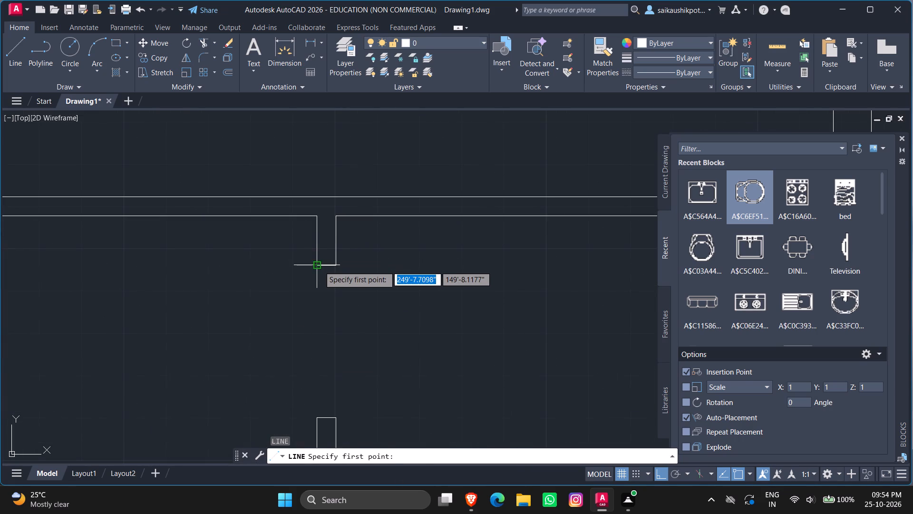
pyautogui.click(319, 266)
pyautogui.write("3'")
pyautogui.press('Return')
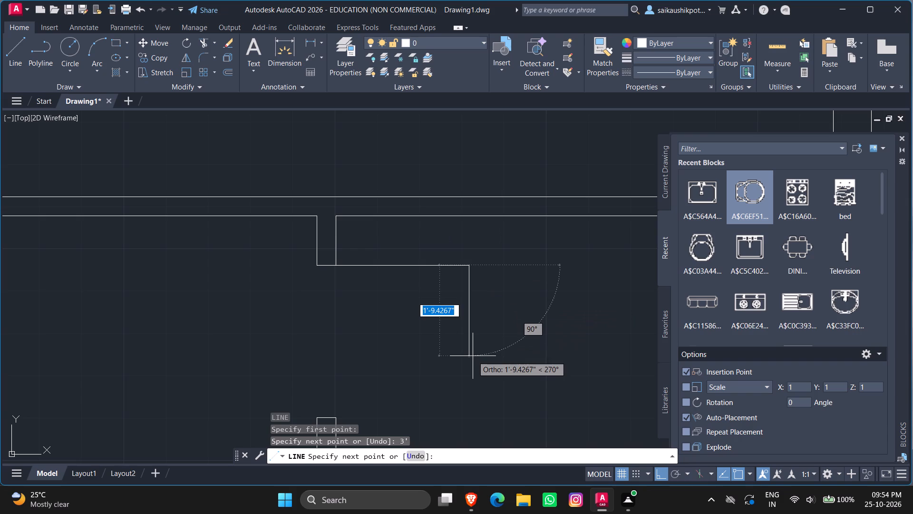
pyautogui.write('2"')
pyautogui.press('Return')
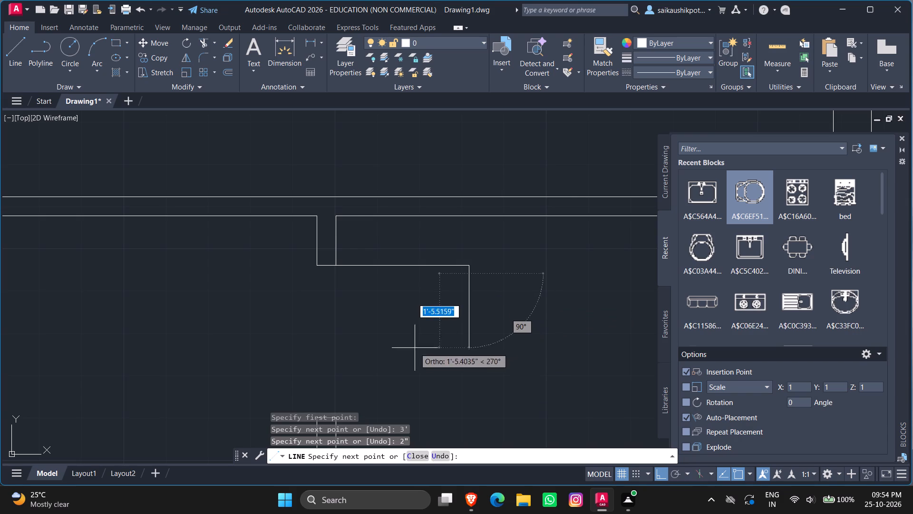
pyautogui.press('3')
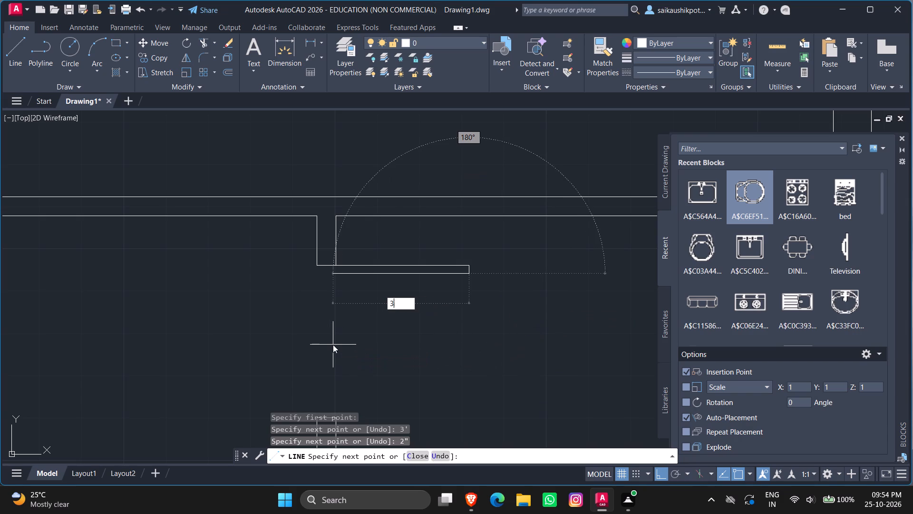
pyautogui.press("'")
pyautogui.press('Return')
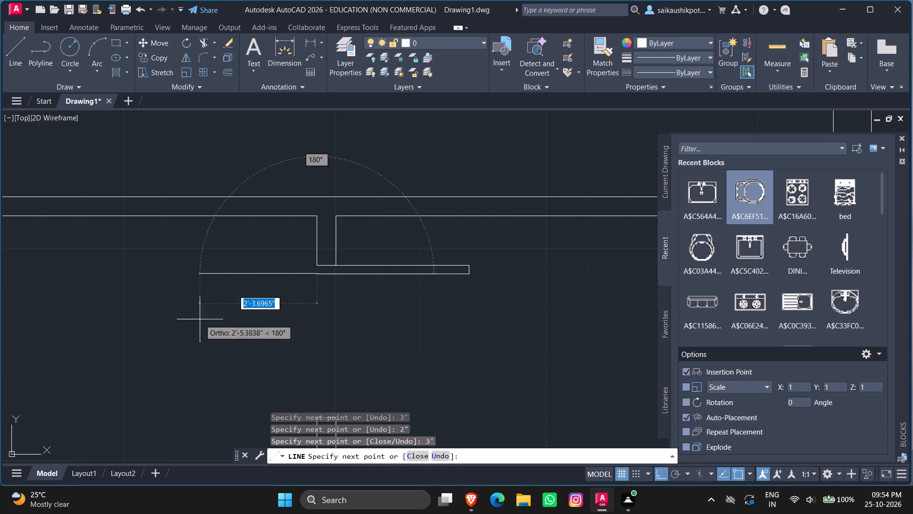
pyautogui.scroll(2, 288, 270)
pyautogui.click(356, 260)
pyautogui.press('Escape')
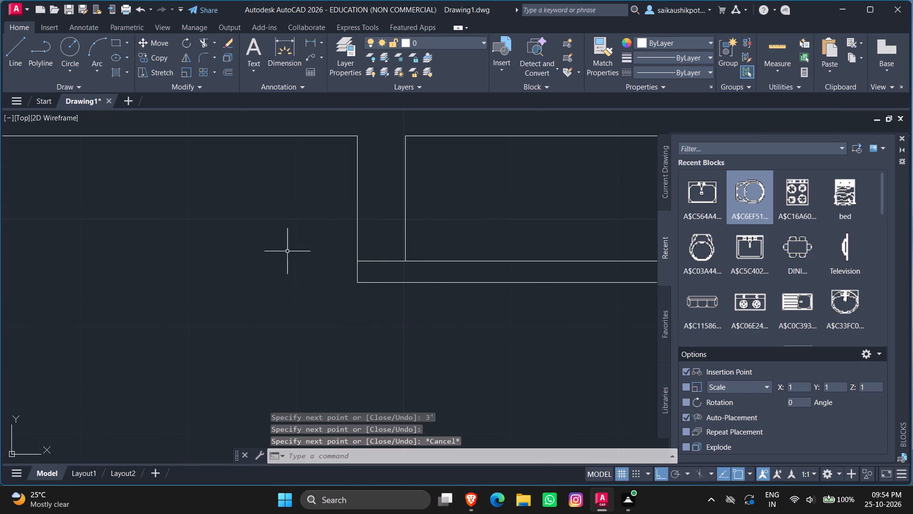
pyautogui.press('Escape')
pyautogui.scroll(-2, 283, 251)
pyautogui.press('Escape')
# Draw a three-point swing arc from the southern jamb's western corner to the door leaf's free eastern end, with ortho off.
pyautogui.click(100, 49)
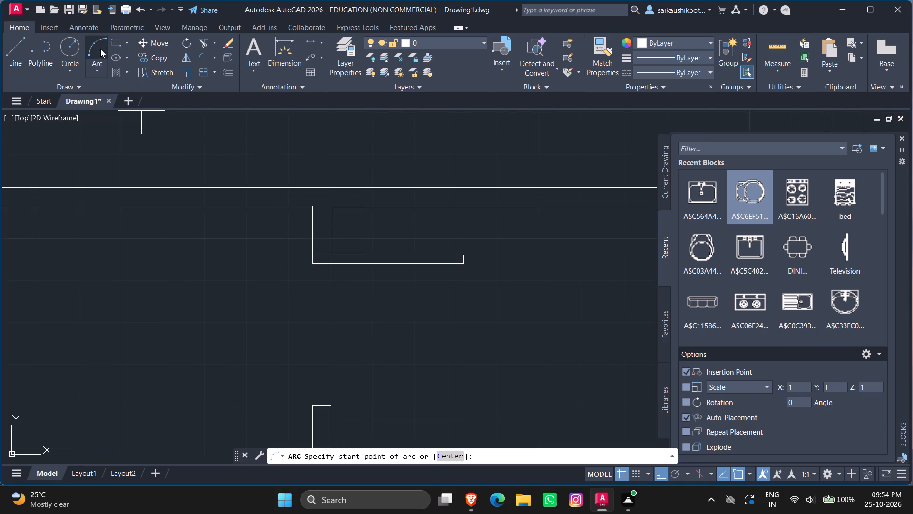
pyautogui.press('F8')
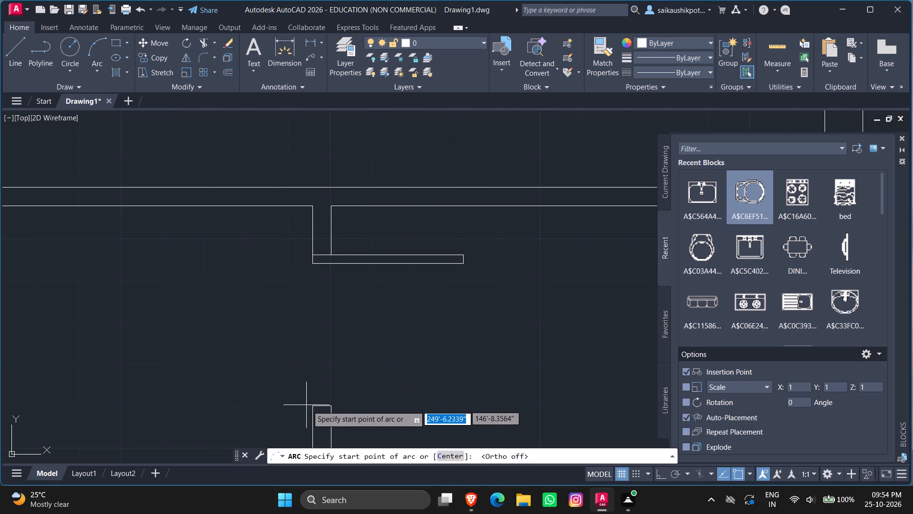
pyautogui.click(314, 407)
pyautogui.click(447, 356)
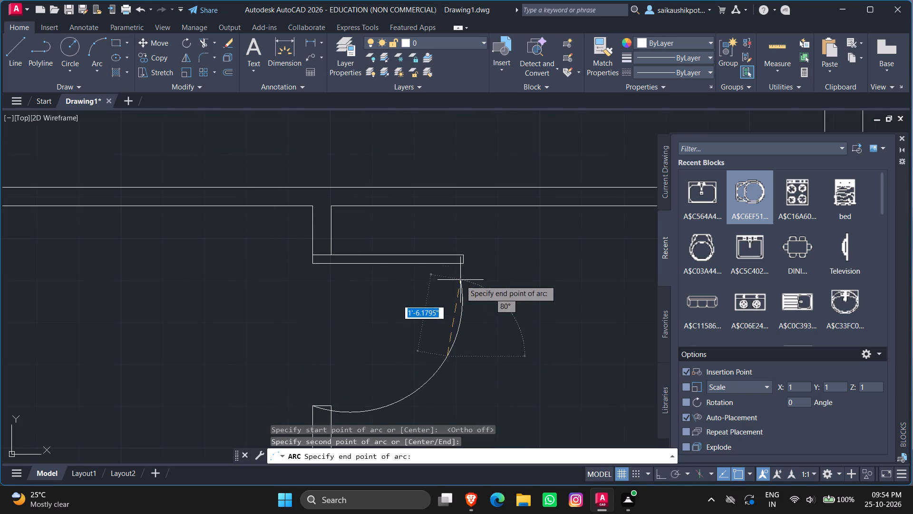
pyautogui.click(464, 260)
# Stretch the sink room door arc's midpoint inward to the northwest to flatten it into a near quarter-circle swing.
pyautogui.moveTo(456, 371); pyautogui.dragTo(456, 364)
pyautogui.click(402, 336)
pyautogui.scroll(-2, 429, 328)
pyautogui.scroll(3, 426, 369)
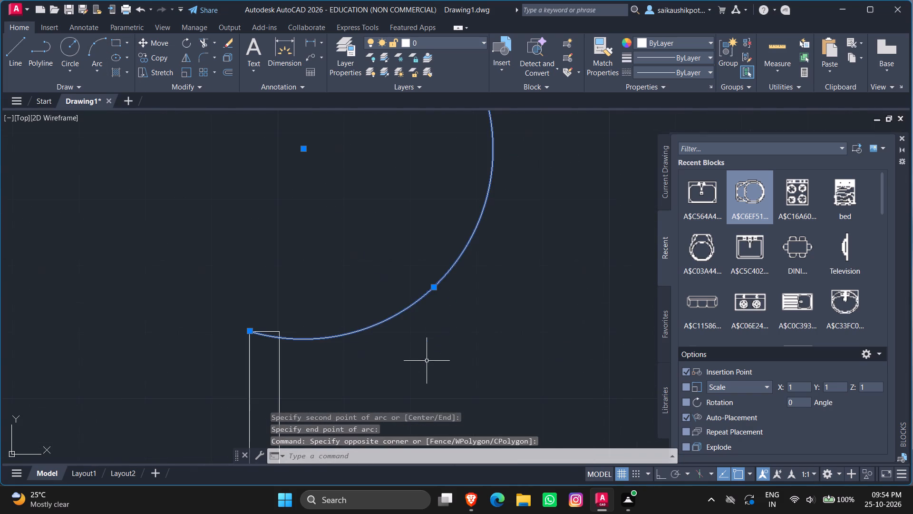
pyautogui.click(437, 288)
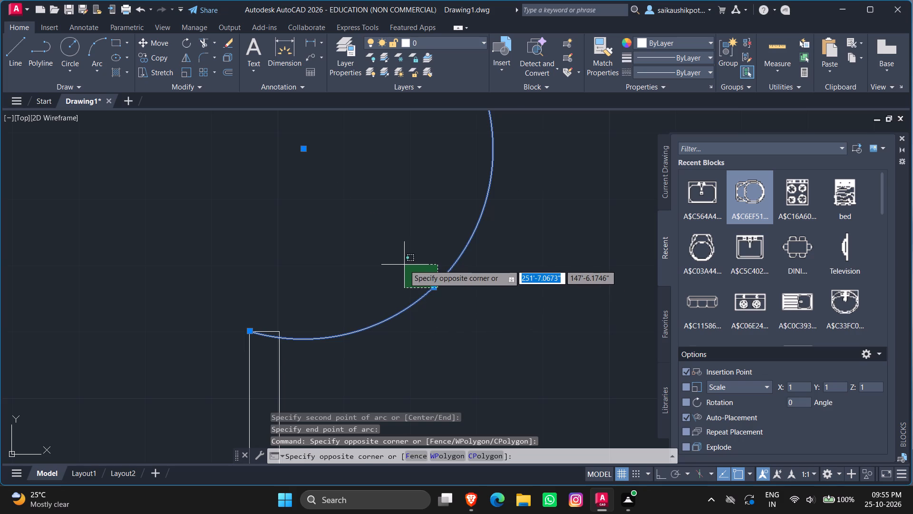
pyautogui.click(404, 265)
pyautogui.click(432, 288)
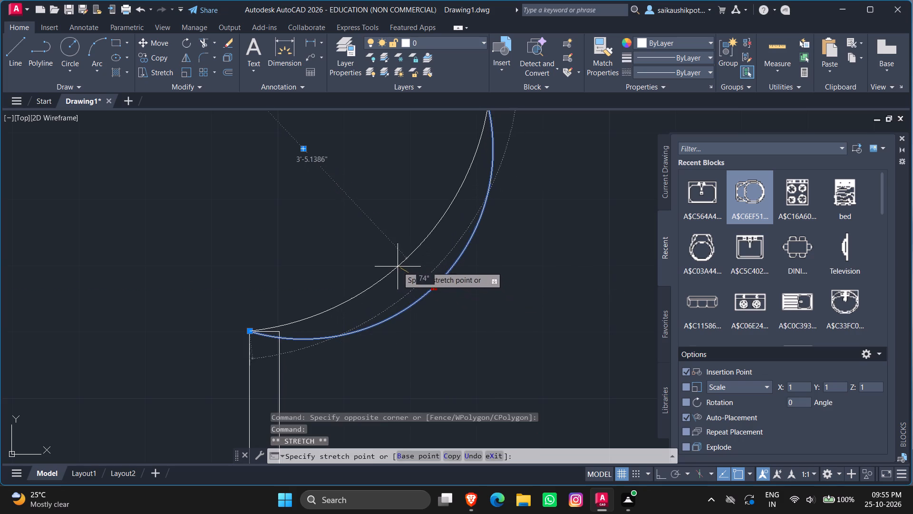
pyautogui.click(406, 278)
pyautogui.press('Escape')
pyautogui.press('Escape')
pyautogui.press('Escape')
pyautogui.scroll(-3, 401, 294)
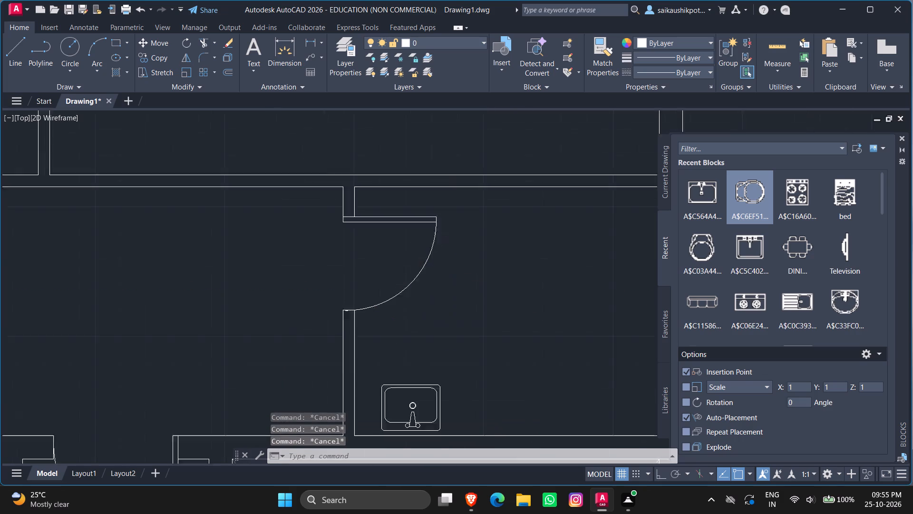
pyautogui.scroll(-1, 406, 303)
pyautogui.press('Escape')
pyautogui.press('Escape')
pyautogui.press('Escape')
# Draw a vertical line, with ortho on, across the bedroom's southern wall just east of its western partition.
pyautogui.scroll(-3, 413, 303)
pyautogui.scroll(3, 390, 281)
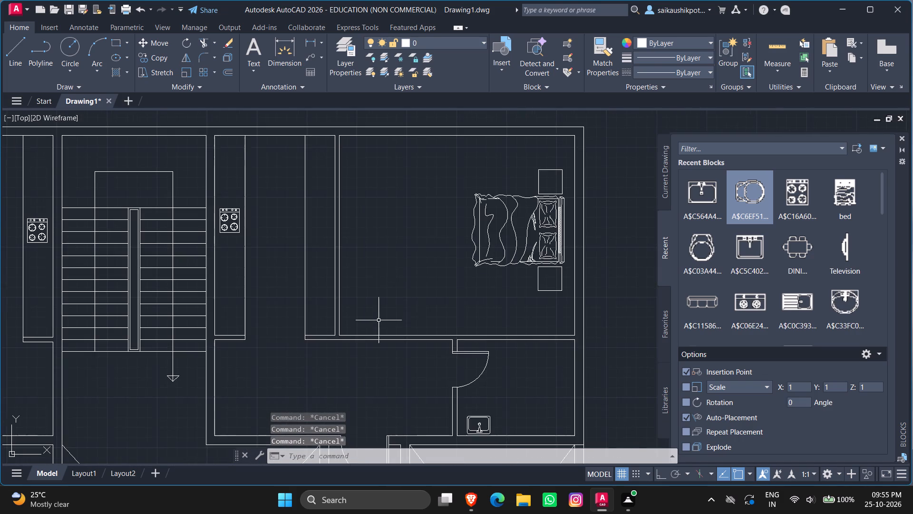
pyautogui.scroll(1, 382, 380)
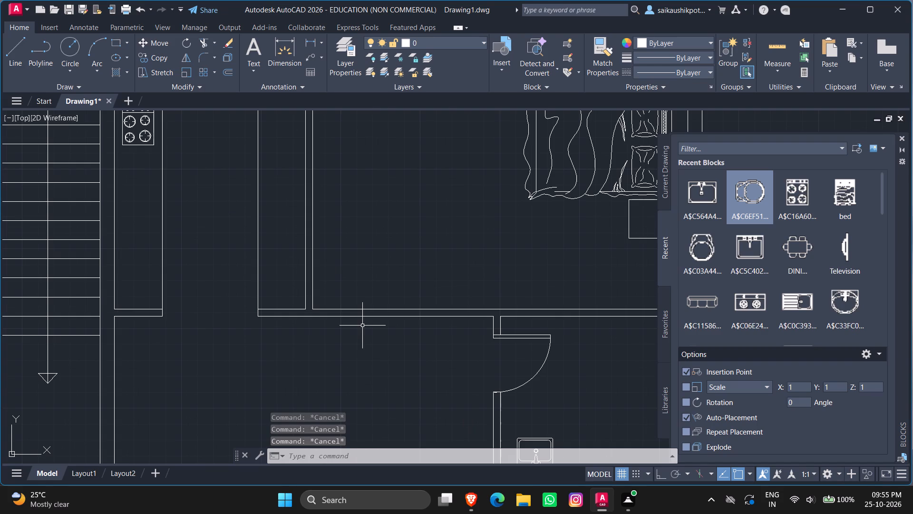
pyautogui.press('Escape')
pyautogui.press('Escape')
pyautogui.press('Escape')
pyautogui.press('l')
pyautogui.press('Return')
pyautogui.scroll(4, 324, 323)
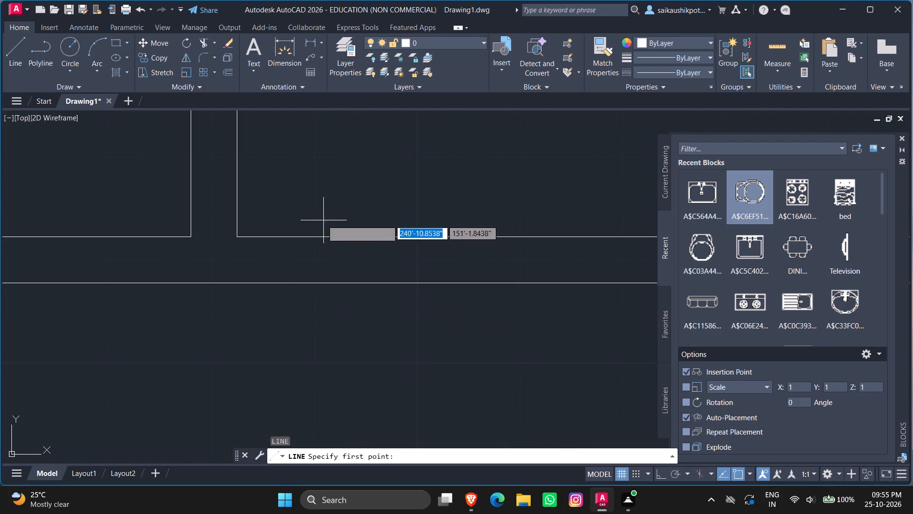
pyautogui.moveTo(313, 211); pyautogui.dragTo(313, 231)
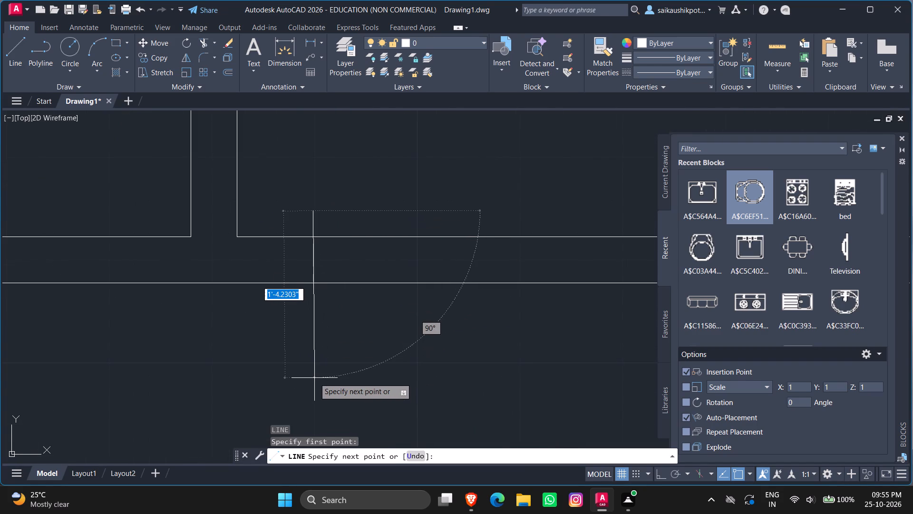
pyautogui.press('F8')
pyautogui.click(307, 366)
pyautogui.press('Escape')
pyautogui.press('Escape')
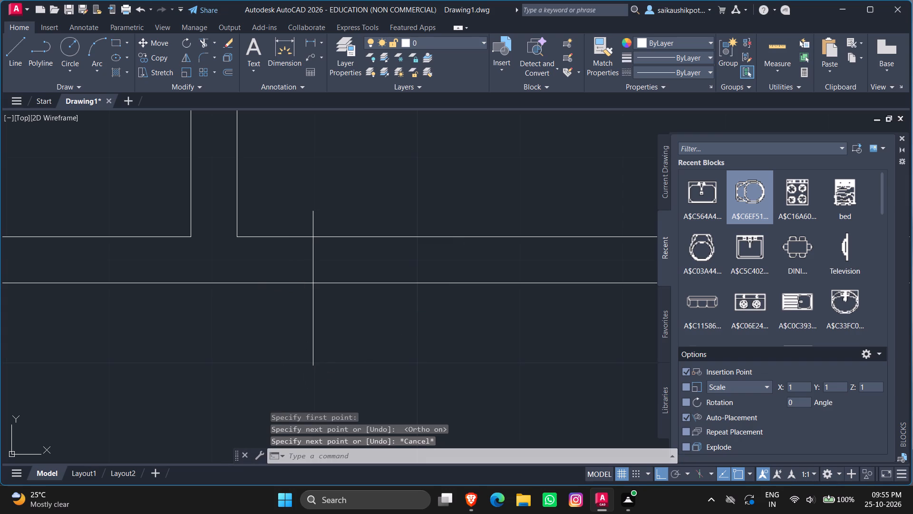
# Trim both ends of the new vertical line where they extend beyond the bedroom's southern wall faces.
pyautogui.write('tr')
pyautogui.press('Return')
pyautogui.press('Return')
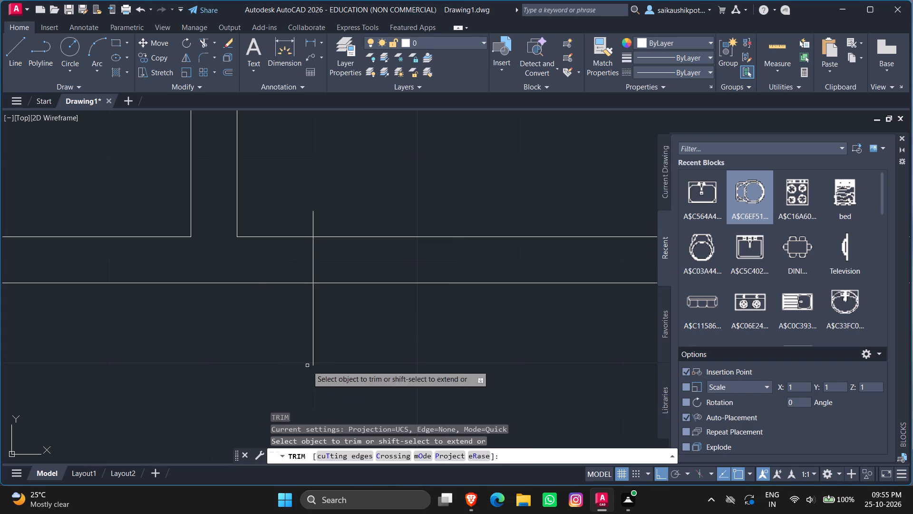
pyautogui.click(332, 350)
pyautogui.click(297, 341)
pyautogui.click(294, 219)
pyautogui.click(340, 220)
pyautogui.press('Escape')
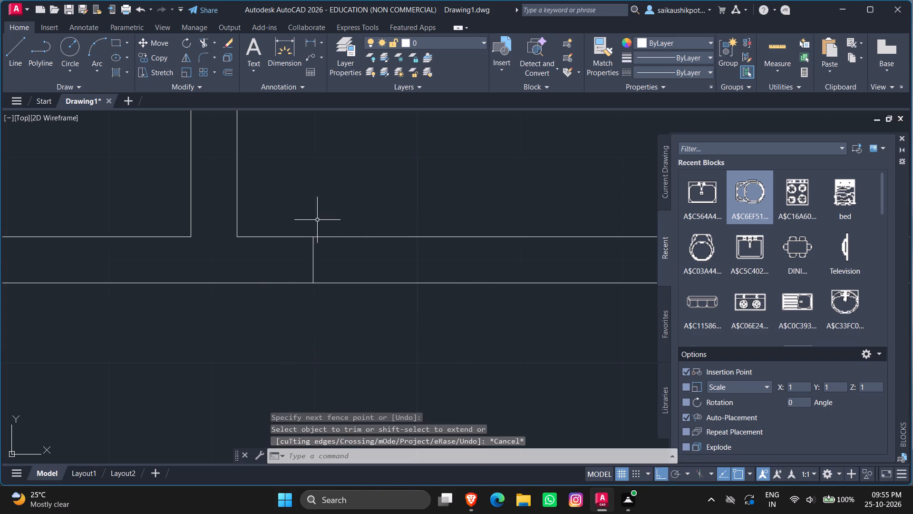
pyautogui.press('Escape')
pyautogui.press('Escape')
# Offset the bedroom's vertical jamb line 4' eastward within the southern wall to mark the door opening.
pyautogui.press('o')
pyautogui.press('Return')
pyautogui.write("4'")
pyautogui.press('Return')
pyautogui.scroll(-2, 305, 255)
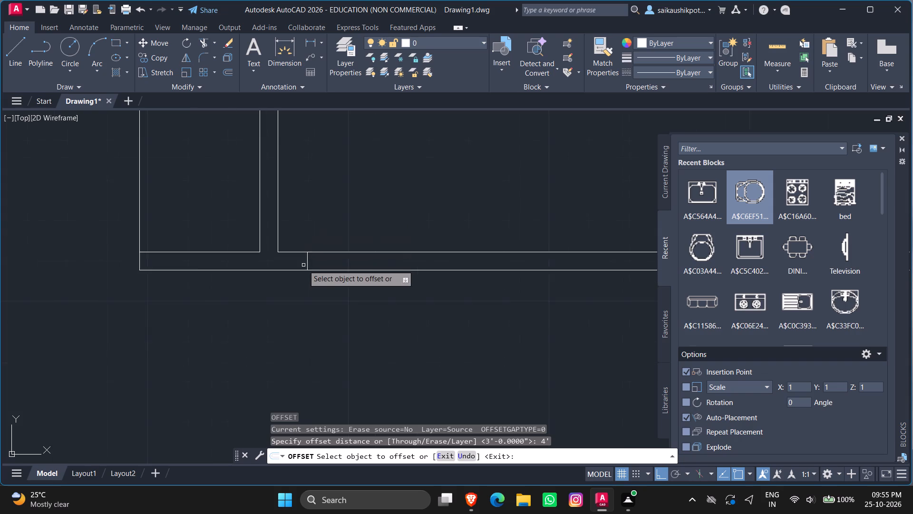
pyautogui.scroll(-1, 303, 265)
pyautogui.scroll(1, 296, 270)
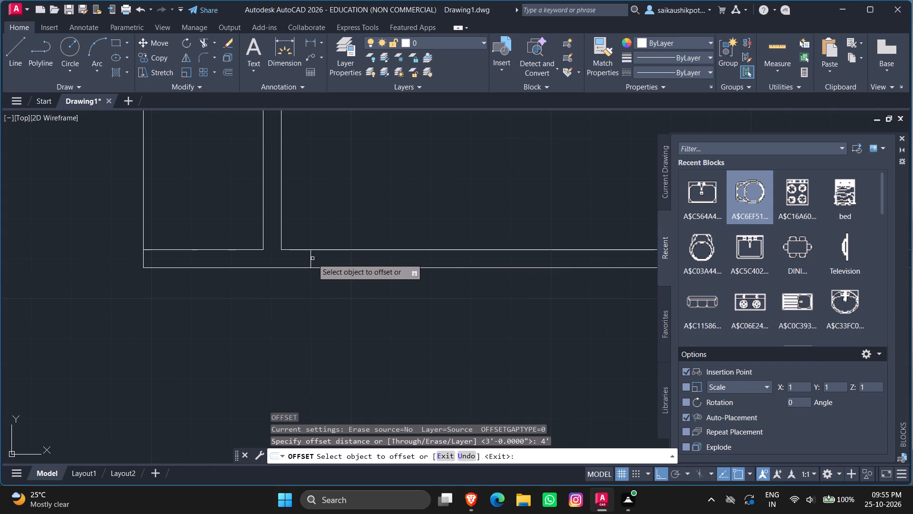
pyautogui.click(312, 258)
pyautogui.click(311, 257)
pyautogui.click(459, 348)
pyautogui.press('Escape')
pyautogui.press('Escape')
pyautogui.scroll(-3, 423, 327)
pyautogui.press('Escape')
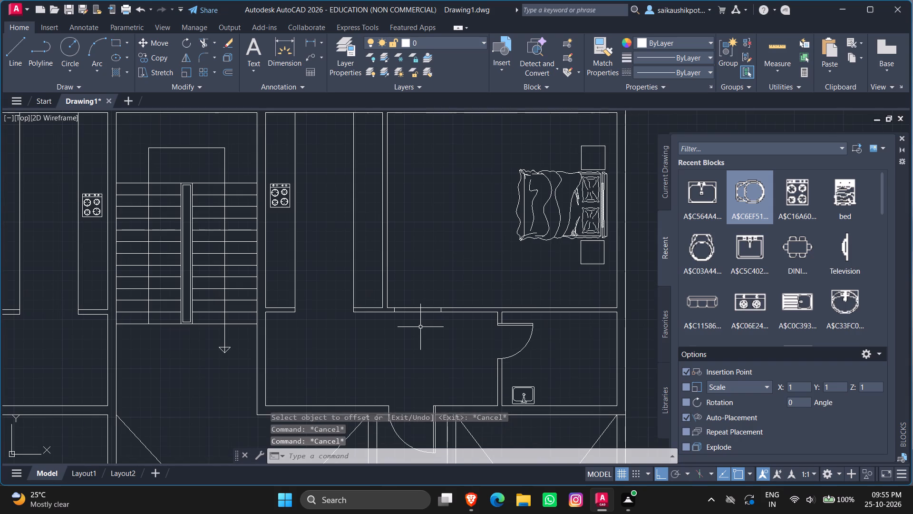
# Trim away both southern wall lines between the eastern bedroom's two jamb lines to open the 4' doorway.
pyautogui.press('Escape')
pyautogui.press('Escape')
pyautogui.write('tr')
pyautogui.press('Return')
pyautogui.press('Return')
pyautogui.click(413, 333)
pyautogui.click(412, 286)
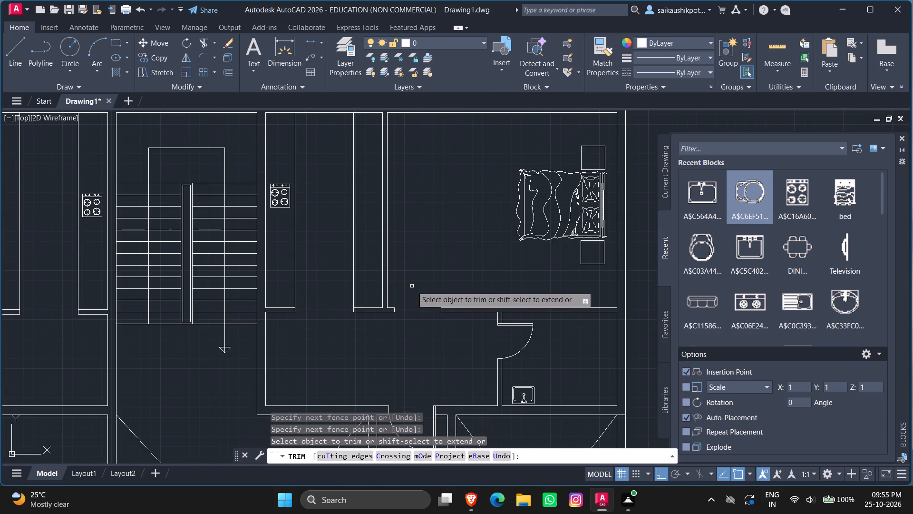
pyautogui.press('Escape')
pyautogui.press('Escape')
# Draw a 4' by 2" door leaf extending north into the eastern bedroom from the western jamb's outer corner.
pyautogui.press('l')
pyautogui.press('Return')
pyautogui.scroll(-1, 397, 269)
pyautogui.scroll(3, 393, 308)
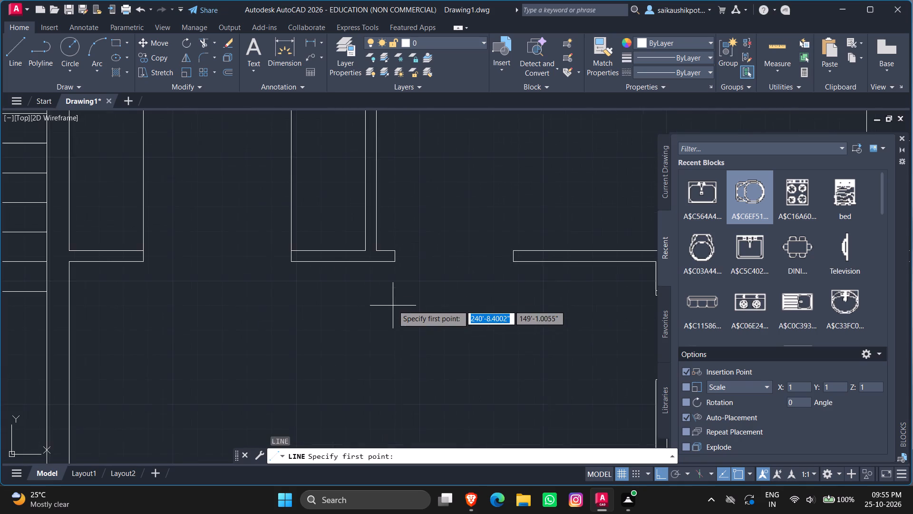
pyautogui.scroll(3, 400, 231)
pyautogui.scroll(-3, 386, 282)
pyautogui.scroll(1, 387, 246)
pyautogui.moveTo(373, 356); pyautogui.dragTo(373, 349)
pyautogui.write("4'")
pyautogui.press('Return')
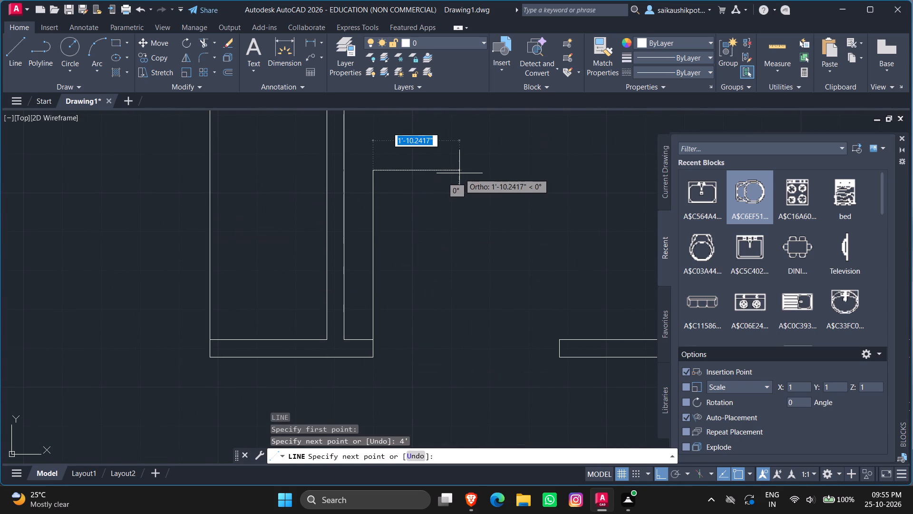
pyautogui.write('2"')
pyautogui.press('Return')
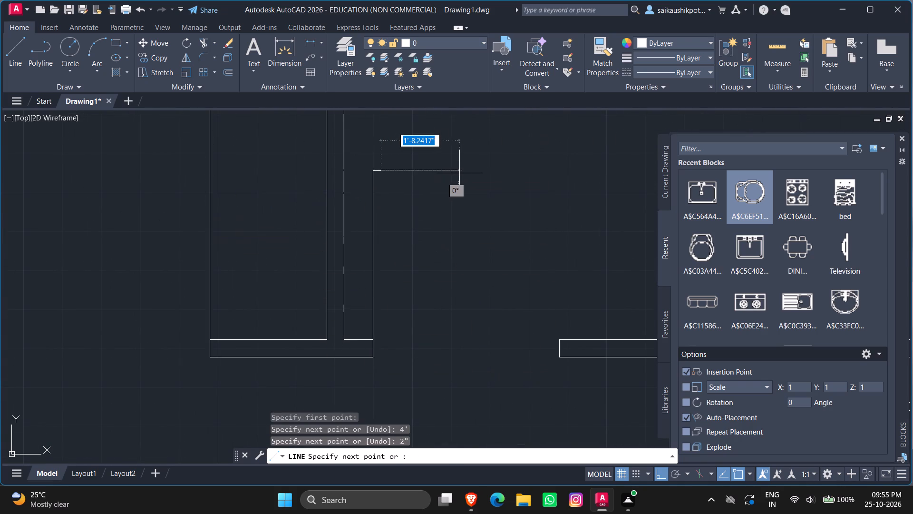
pyautogui.write("4'")
pyautogui.press('Return')
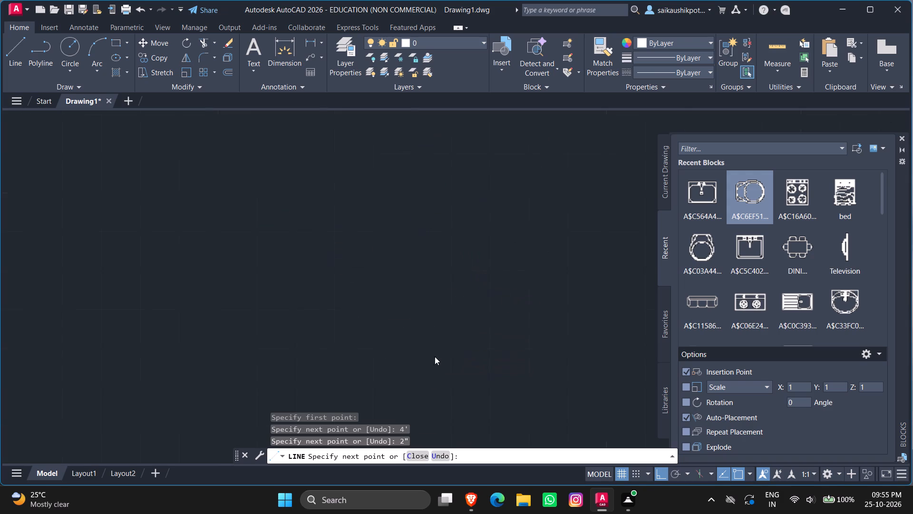
pyautogui.scroll(3, 380, 349)
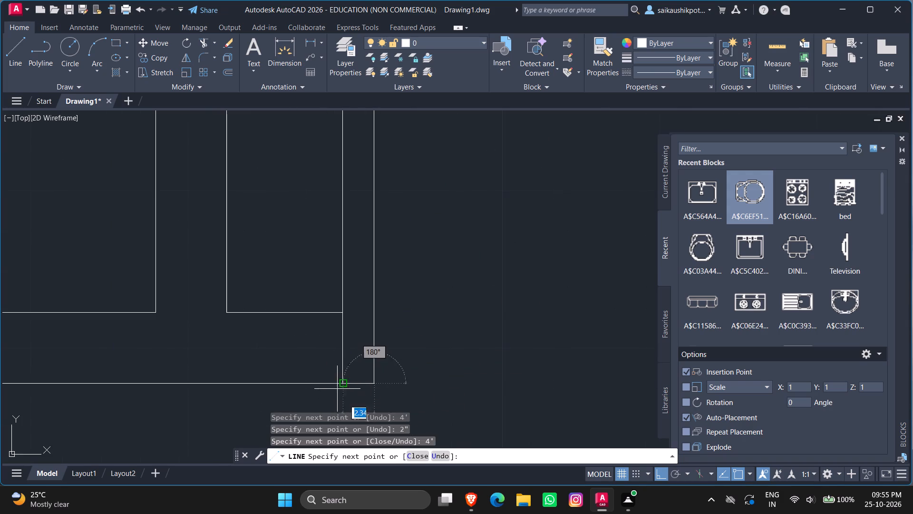
pyautogui.click(341, 384)
pyautogui.press('Escape')
pyautogui.press('Escape')
pyautogui.scroll(-3, 375, 348)
pyautogui.press('Escape')
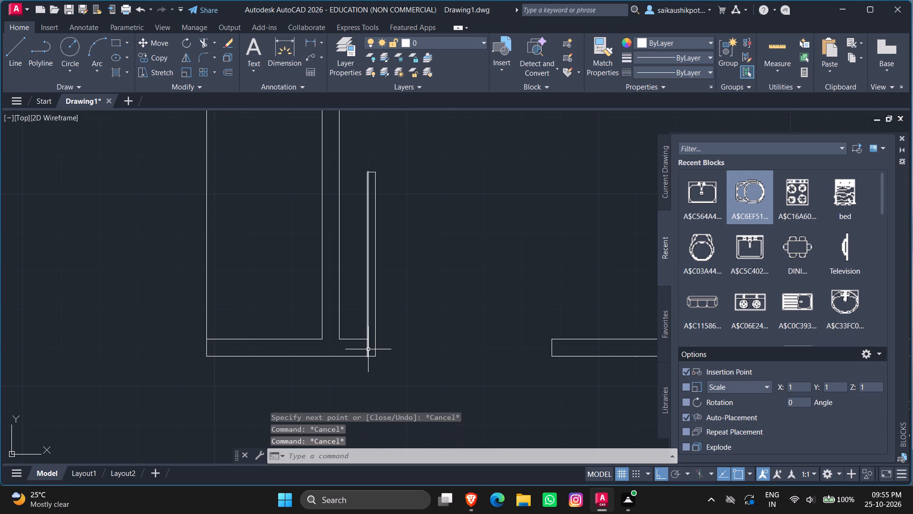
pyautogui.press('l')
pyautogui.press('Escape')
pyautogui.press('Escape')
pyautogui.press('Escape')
# Draw a three-point swing arc, with ortho off, from the eastern bedroom door leaf's northern tip to the opening's eastern jamb.
pyautogui.click(95, 46)
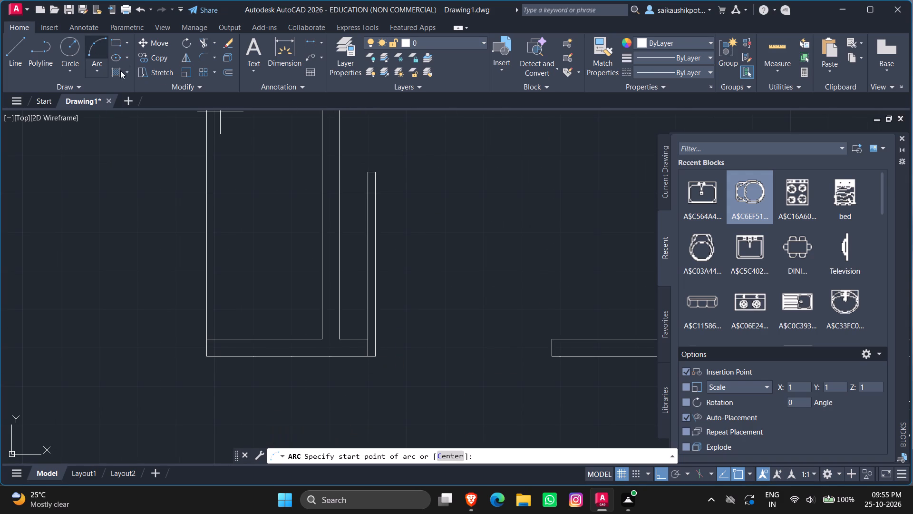
pyautogui.press('F8')
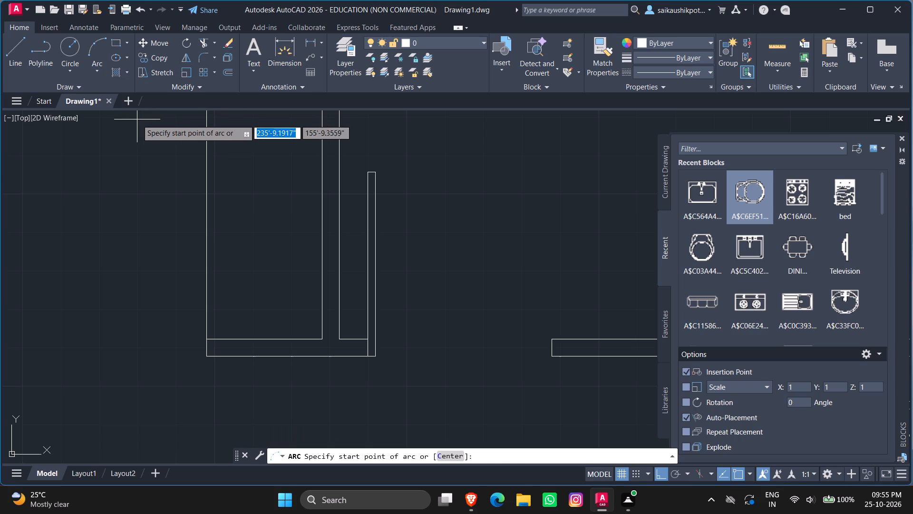
pyautogui.click(378, 175)
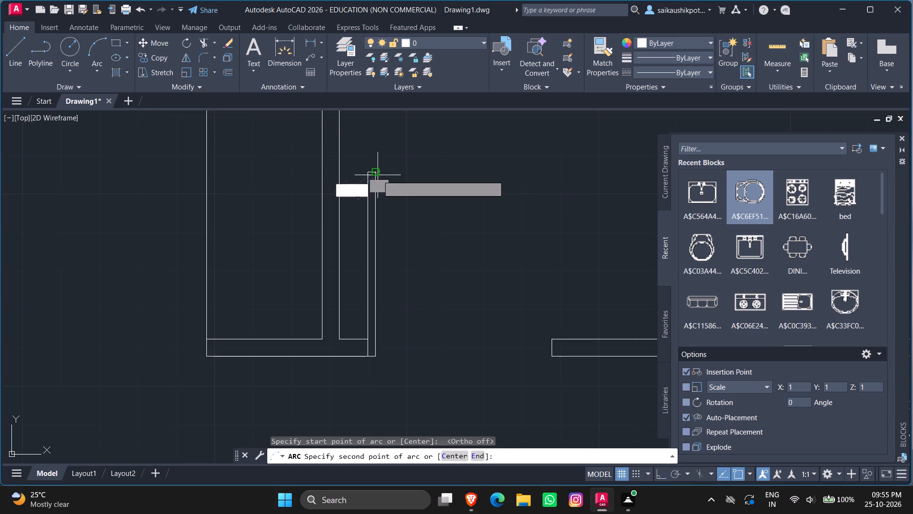
pyautogui.click(461, 206)
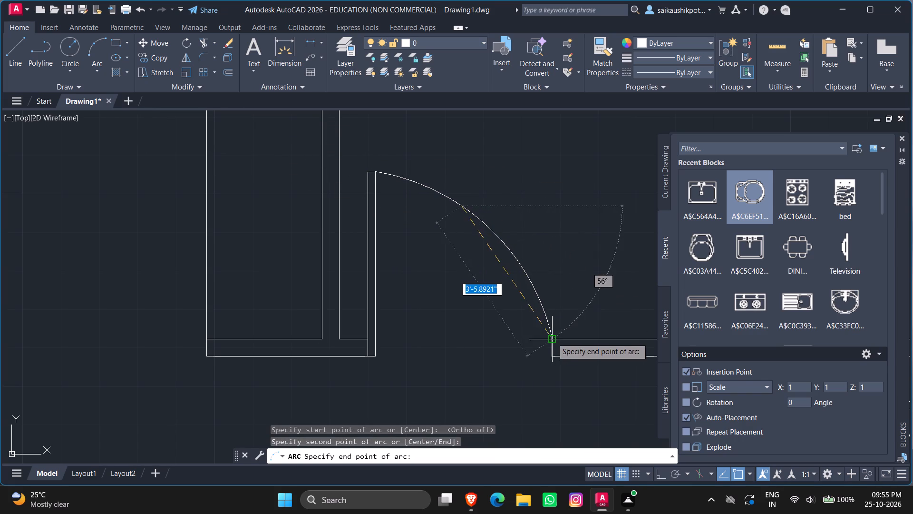
pyautogui.click(554, 359)
pyautogui.scroll(-4, 472, 286)
pyautogui.press('Escape')
pyautogui.press('Escape')
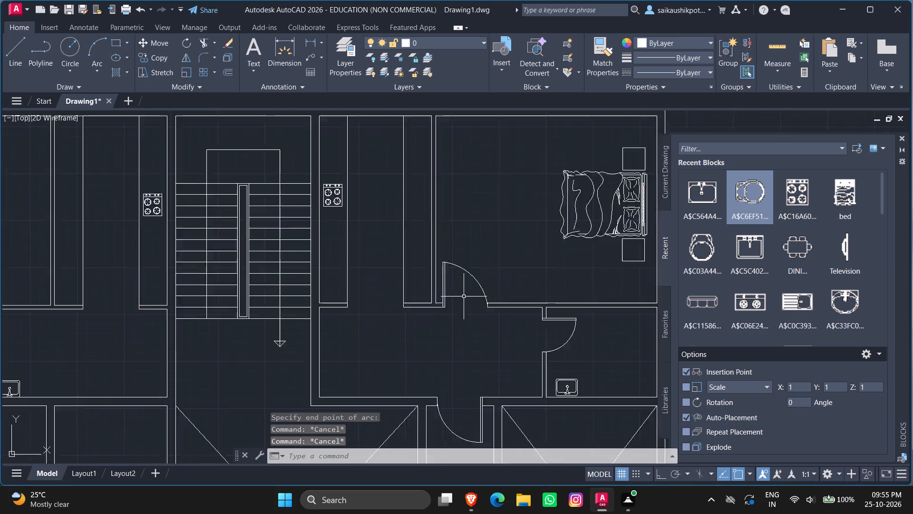
pyautogui.press('Escape')
pyautogui.press('Escape')
pyautogui.press('Escape')
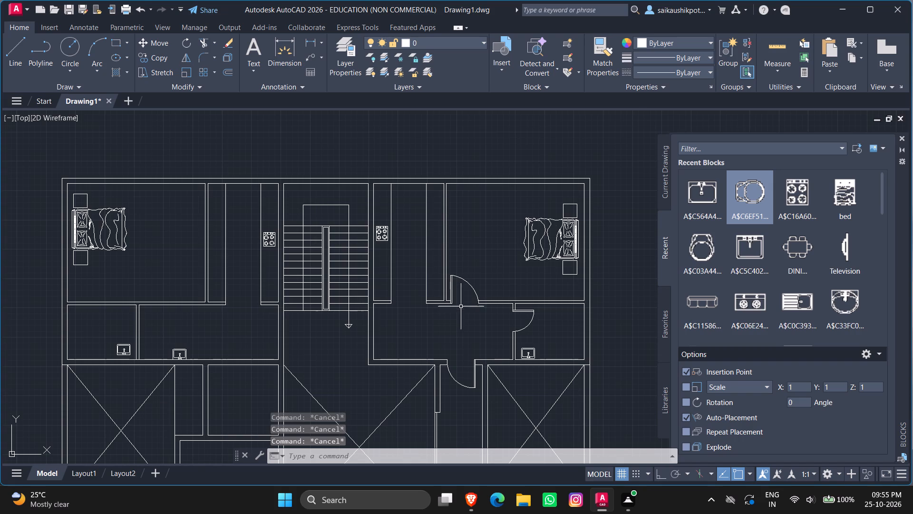
# Draw a vertical line, with ortho on, across the northwestern bedroom's southern wall just west of its eastern partition.
pyautogui.scroll(-2, 489, 320)
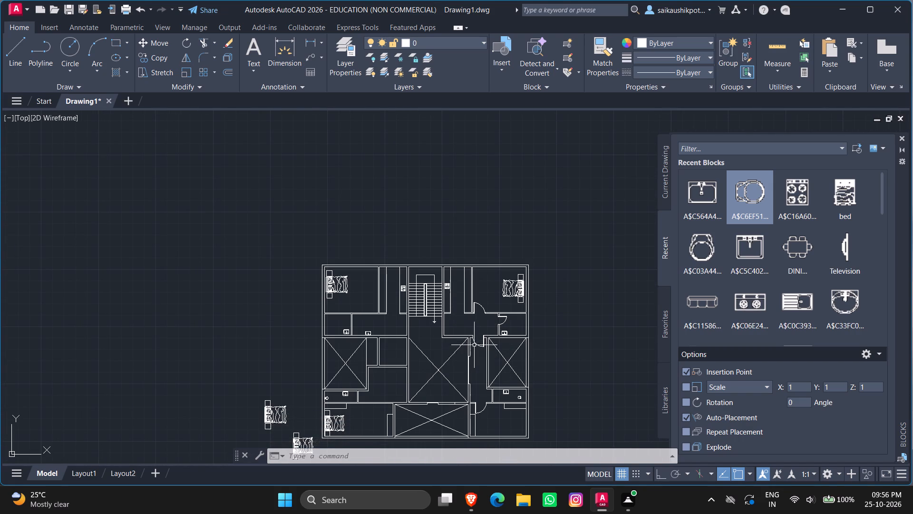
pyautogui.scroll(3, 374, 311)
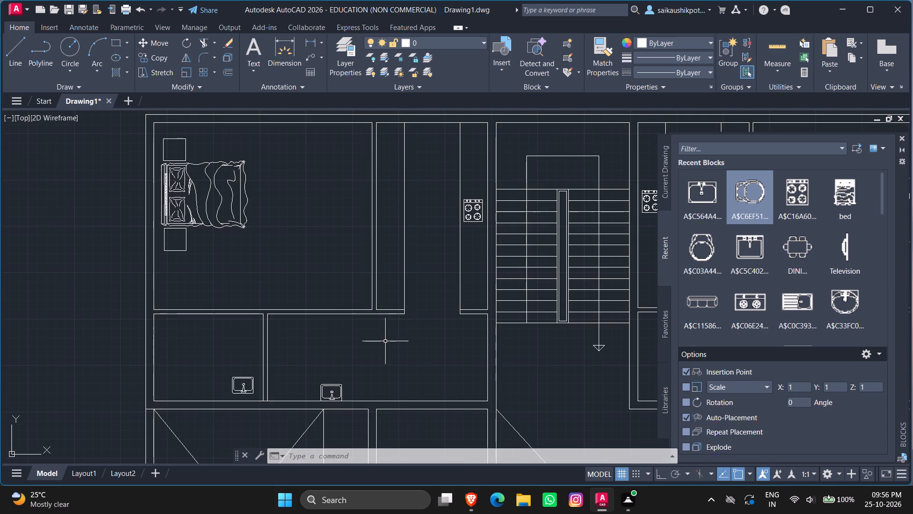
pyautogui.scroll(1, 343, 332)
pyautogui.press('Escape')
pyautogui.press('Escape')
pyautogui.press('Escape')
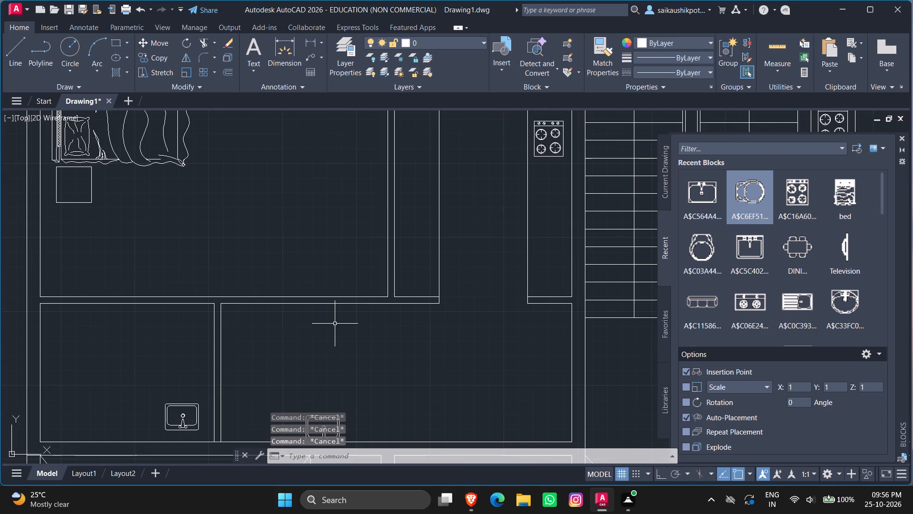
pyautogui.press('l')
pyautogui.press('Return')
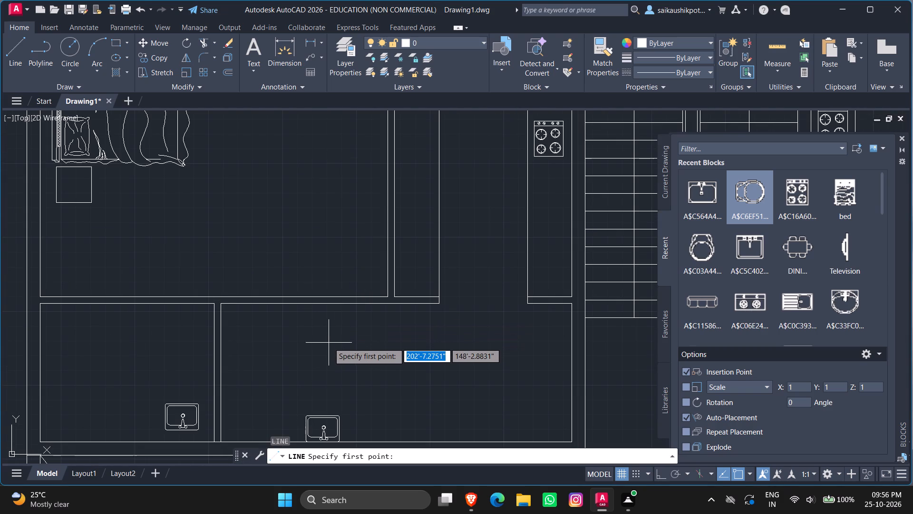
pyautogui.press('F8')
pyautogui.scroll(3, 374, 290)
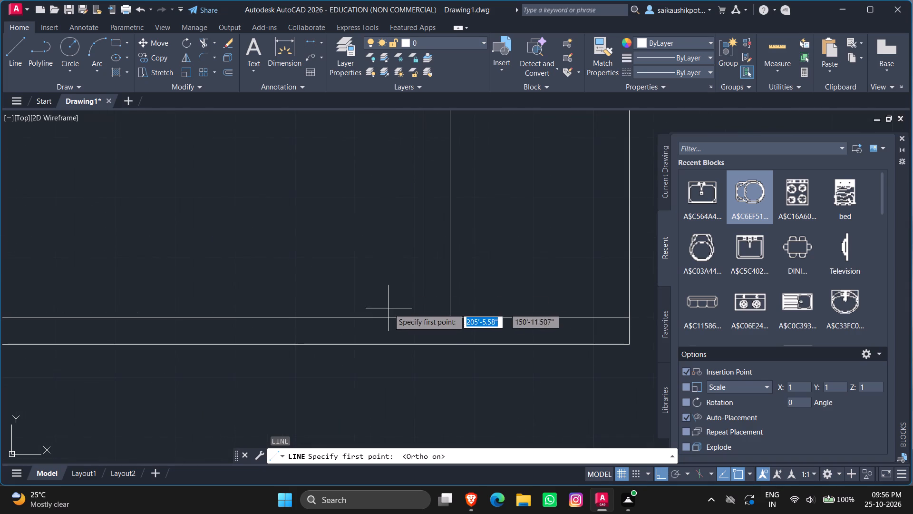
pyautogui.click(371, 300)
pyautogui.click(366, 377)
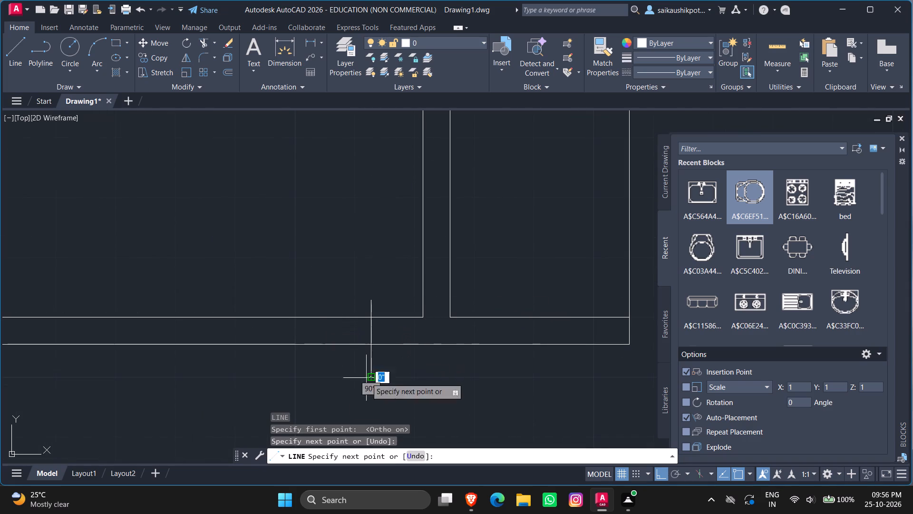
pyautogui.press('Escape')
pyautogui.press('Escape')
# Trim both ends of the new vertical line where they extend beyond the northwestern bedroom's southern wall faces.
pyautogui.press('t')
pyautogui.press('r')
pyautogui.press('Return')
pyautogui.press('Return')
pyautogui.moveTo(379, 370); pyautogui.dragTo(370, 370)
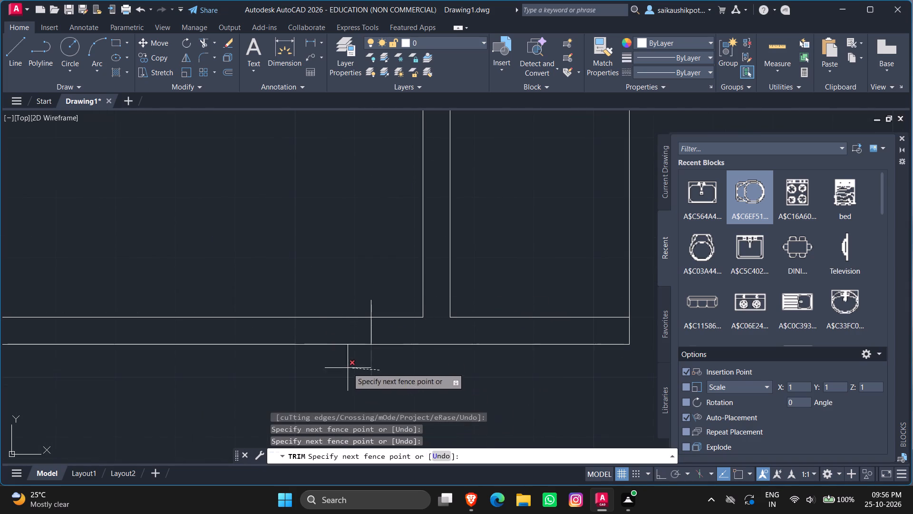
pyautogui.click(348, 368)
pyautogui.moveTo(379, 307); pyautogui.dragTo(368, 306)
pyautogui.click(364, 306)
pyautogui.press('Escape')
pyautogui.press('Escape')
pyautogui.press('Escape')
pyautogui.press('Escape')
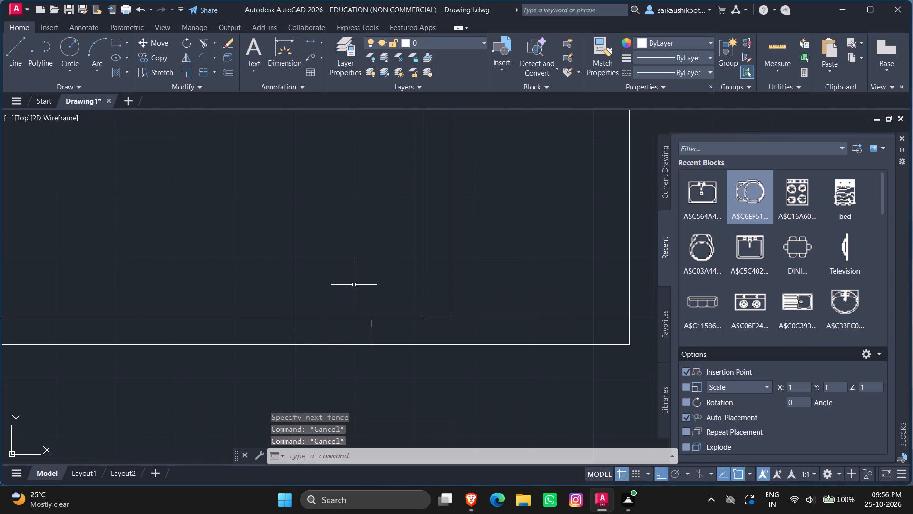
# Offset the northwestern bedroom's vertical jamb line 4' westward within the southern wall.
pyautogui.press('o')
pyautogui.press('Return')
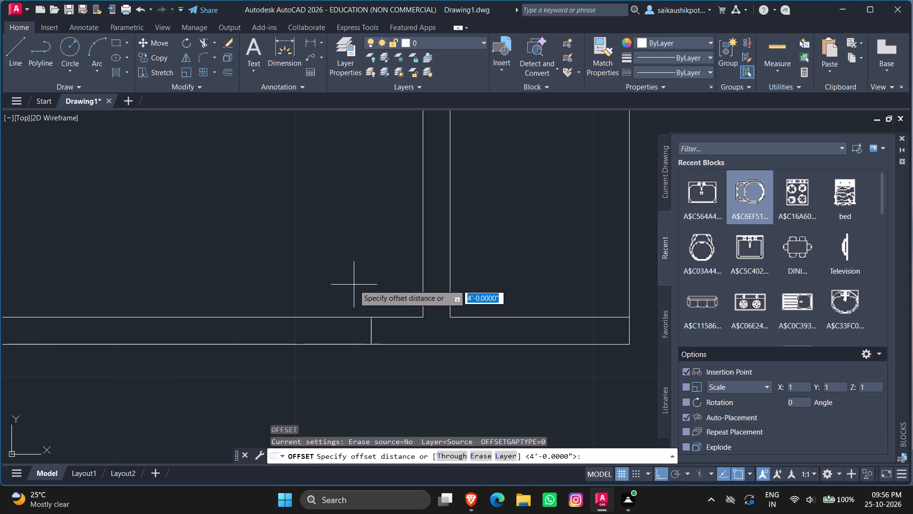
pyautogui.write("4'")
pyautogui.press('Return')
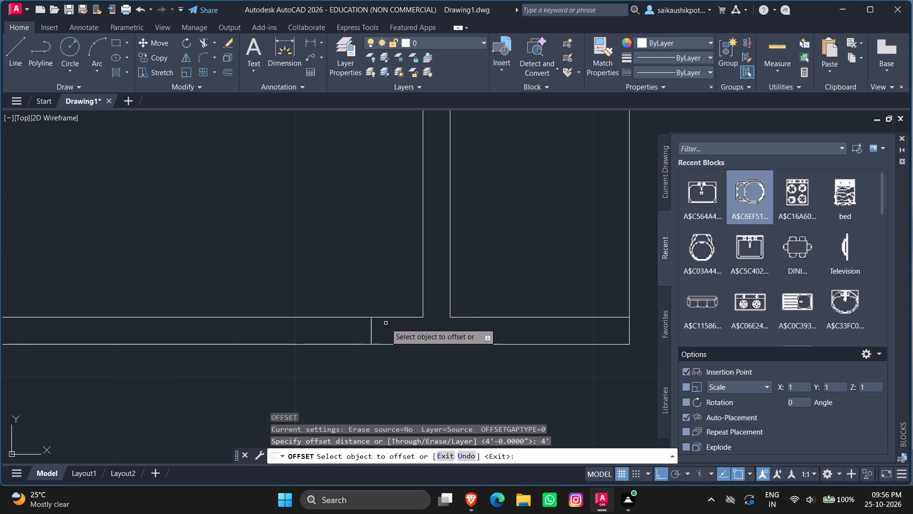
pyautogui.click(371, 327)
pyautogui.click(214, 356)
pyautogui.press('Escape')
pyautogui.press('Escape')
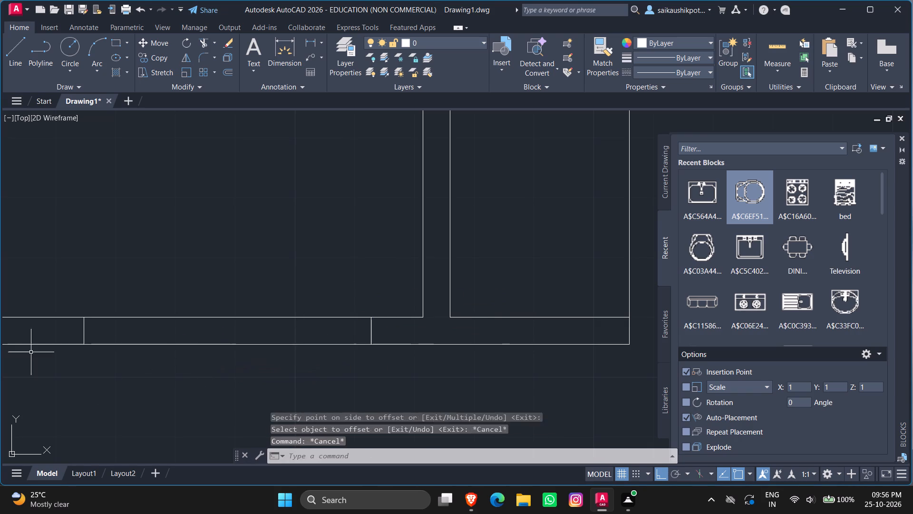
# Trim away both southern wall lines between the northwestern bedroom's jamb lines to open the doorway.
pyautogui.press('Escape')
pyautogui.write('tr')
pyautogui.press('Return')
pyautogui.press('Return')
pyautogui.moveTo(185, 366); pyautogui.dragTo(184, 359)
pyautogui.click(190, 237)
pyautogui.press('Escape')
pyautogui.press('Escape')
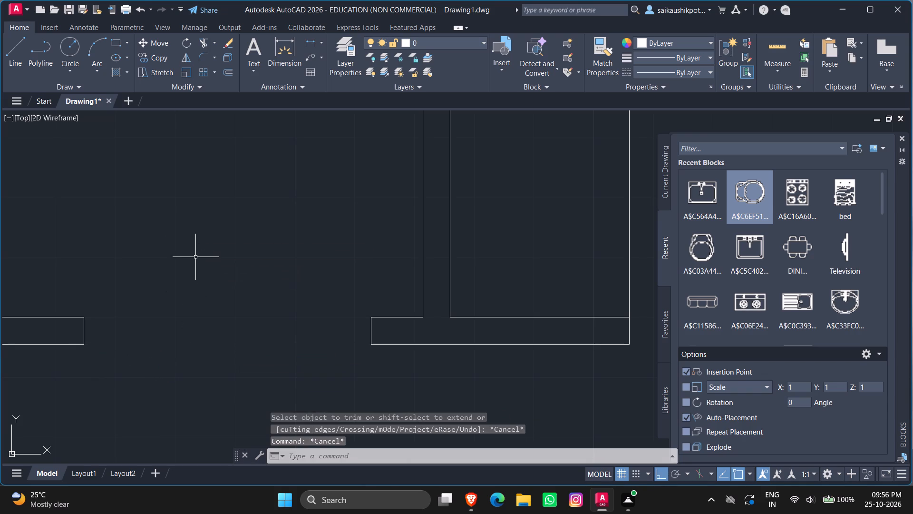
# Draw a 4' by 2" door leaf extending north into the northwestern bedroom from the eastern jamb's outer corner.
pyautogui.press('l')
pyautogui.press('Return')
pyautogui.click(372, 345)
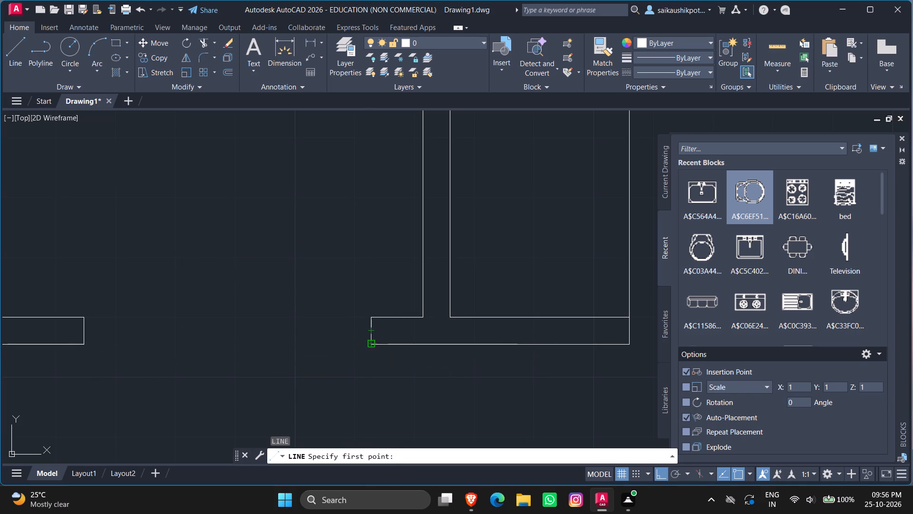
pyautogui.write("4'")
pyautogui.press('Return')
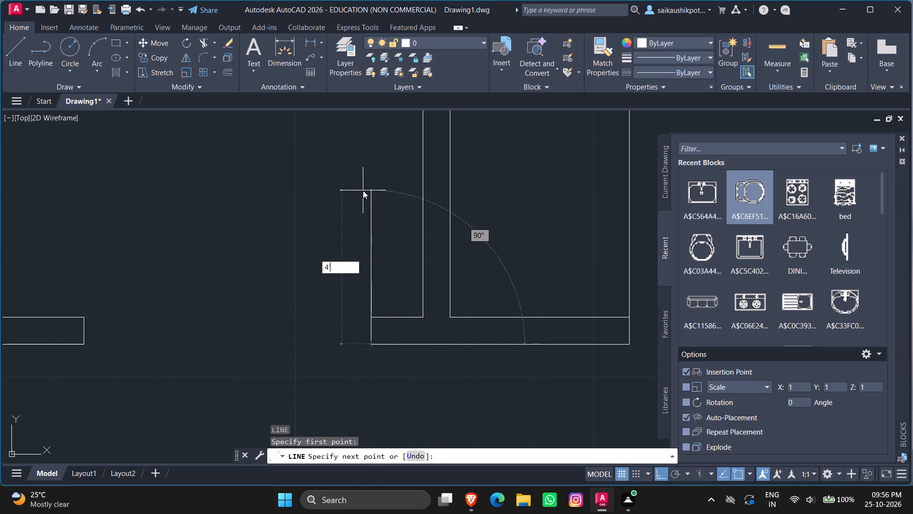
pyautogui.scroll(-4, 308, 187)
pyautogui.scroll(2, 294, 172)
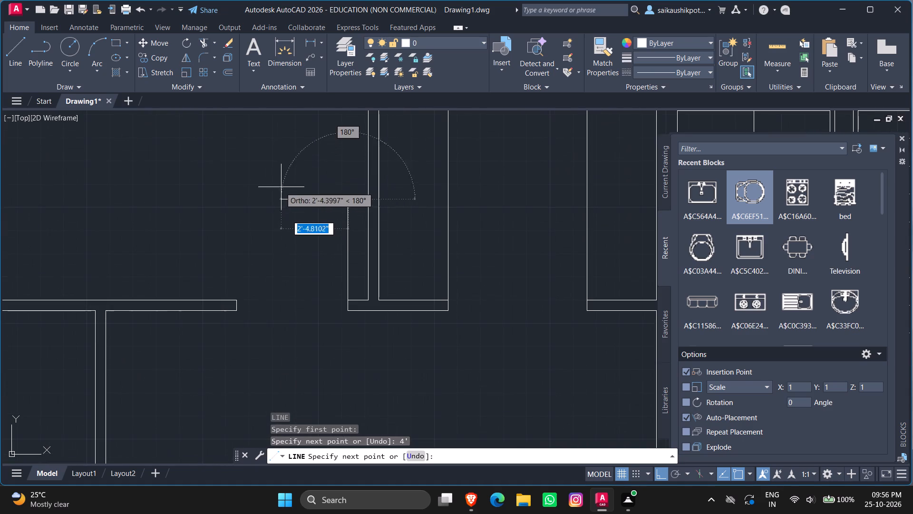
pyautogui.write('2"')
pyautogui.press('Return')
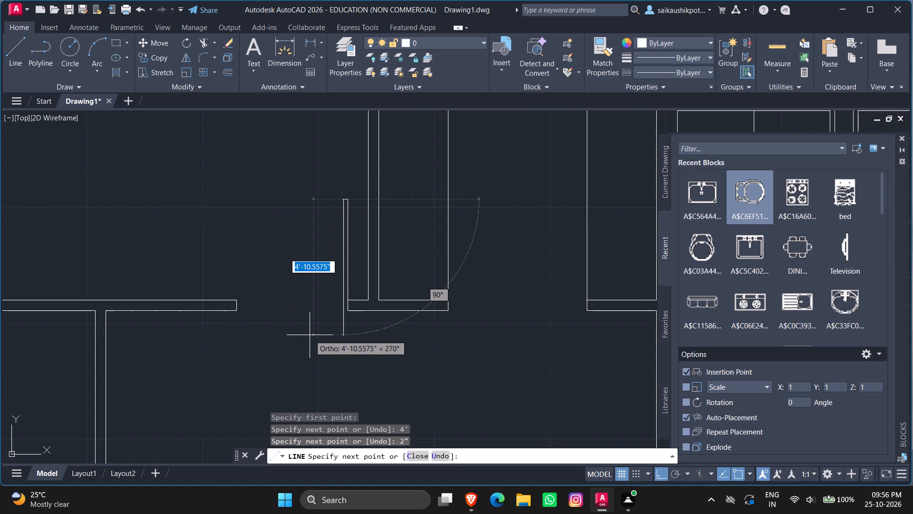
pyautogui.write("4'")
pyautogui.press('Return')
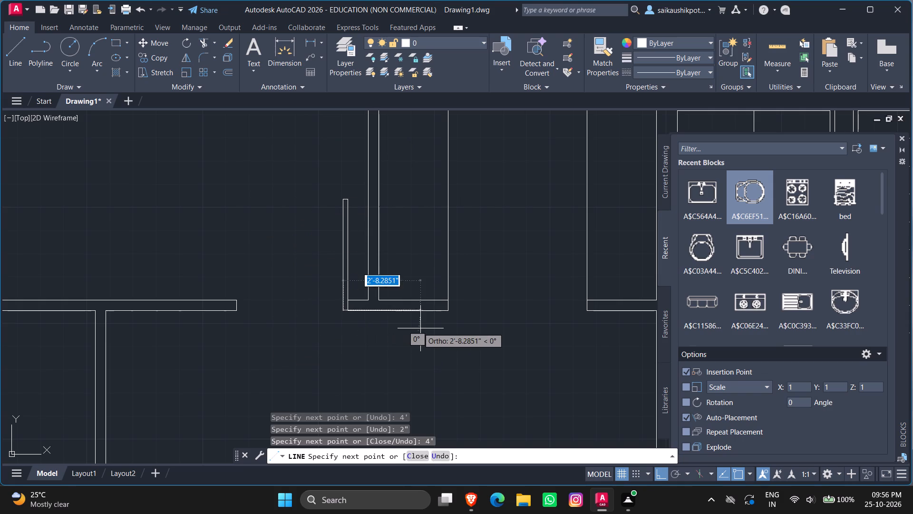
pyautogui.scroll(2, 420, 328)
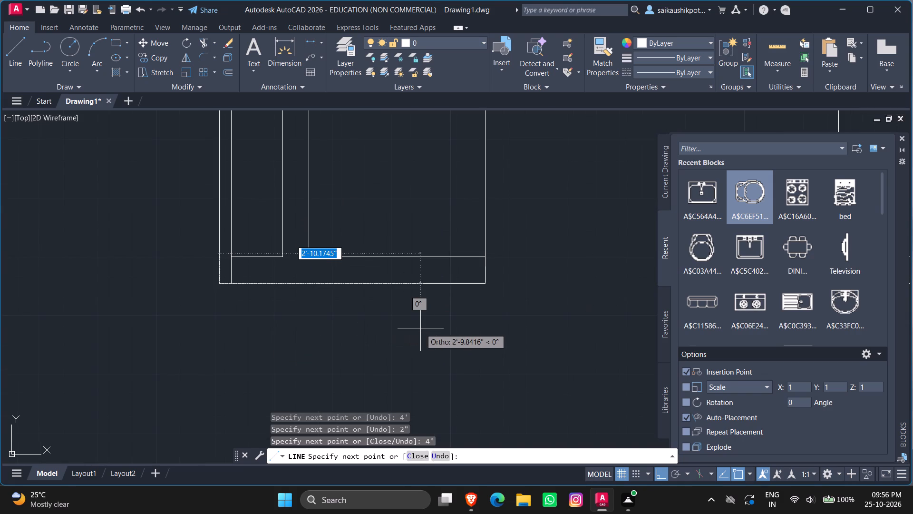
pyautogui.press('2')
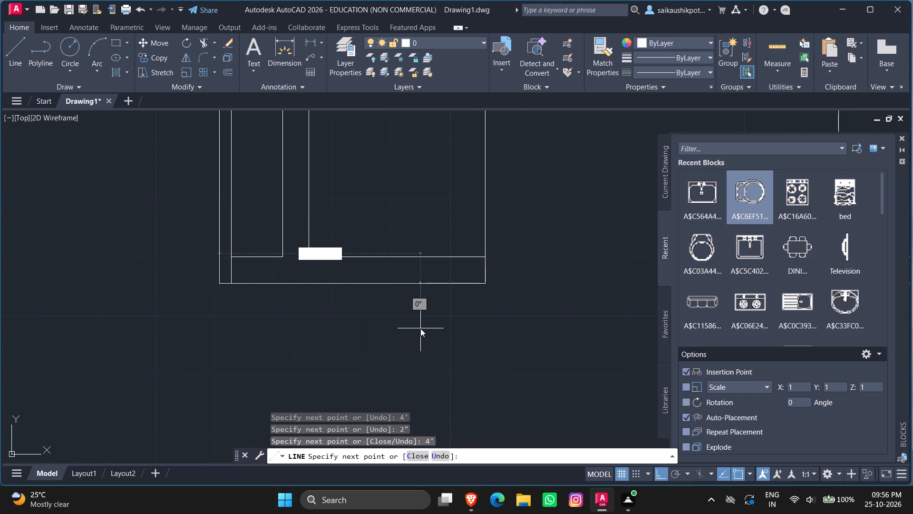
pyautogui.hotkey('shift', '"')
pyautogui.press('Return')
pyautogui.press('Escape')
pyautogui.press('Escape')
pyautogui.scroll(-2, 461, 299)
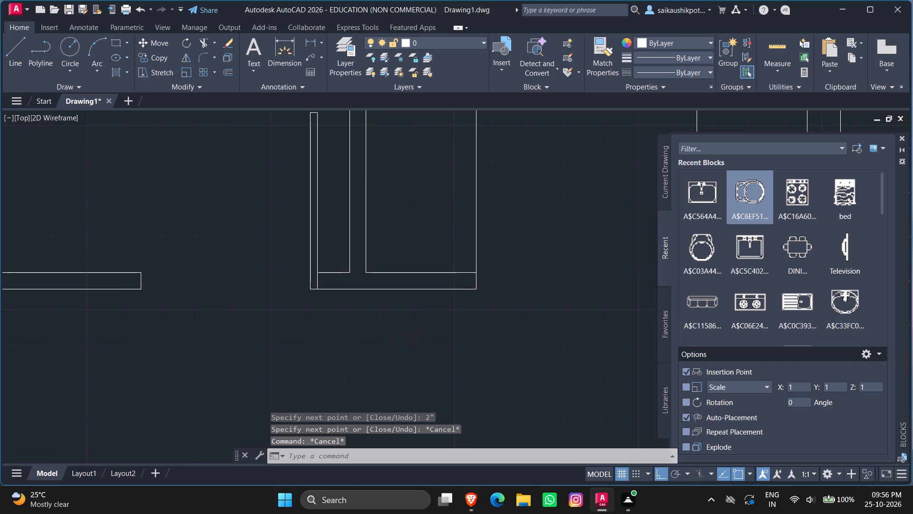
# Draw a door swing arc from the western jamb's inner corner to the leaf tip in the northwestern bedroom doorway.
pyautogui.click(90, 48)
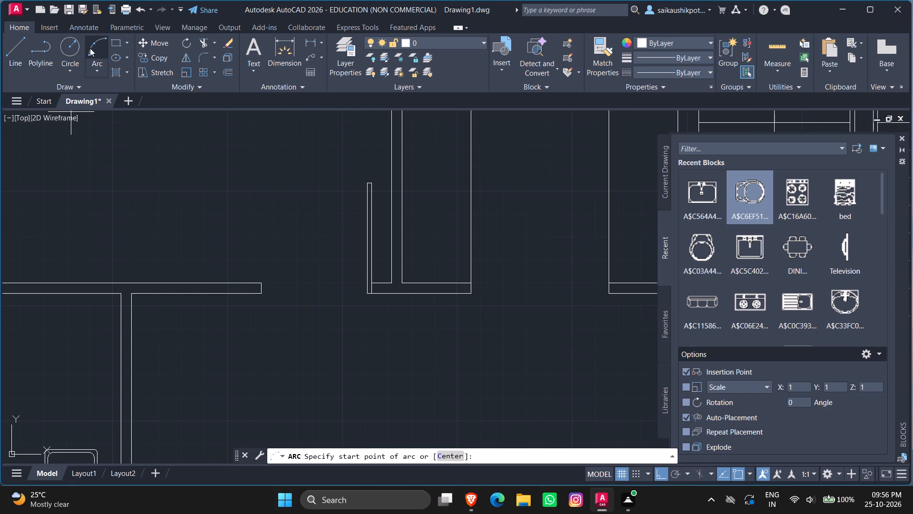
pyautogui.press('F8')
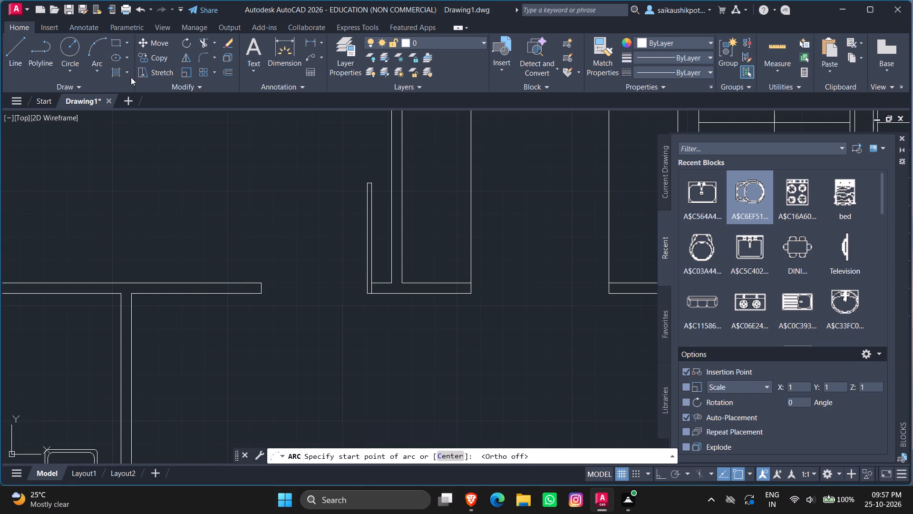
pyautogui.click(263, 284)
pyautogui.click(294, 203)
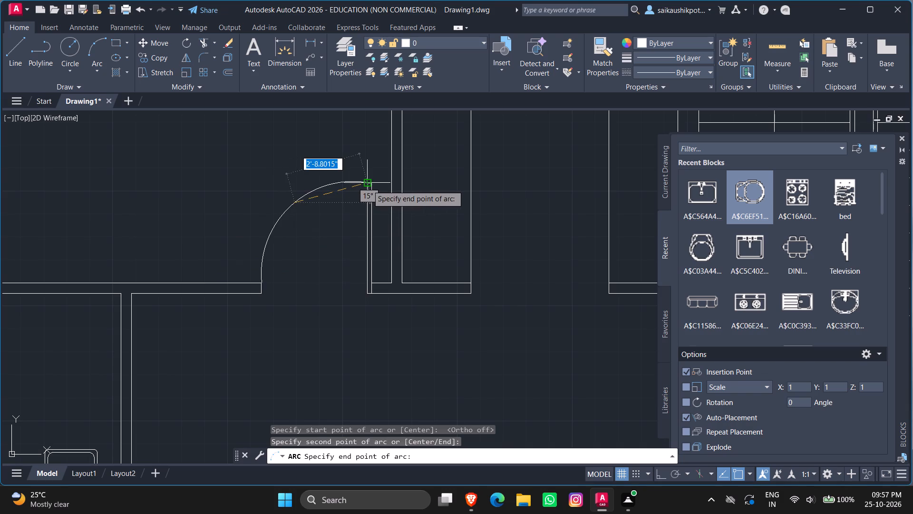
pyautogui.click(368, 185)
# Flatten the northwestern bedroom door's swing arc by stretching its midpoint inward toward the opening.
pyautogui.scroll(1, 327, 202)
pyautogui.click(327, 202)
pyautogui.click(260, 163)
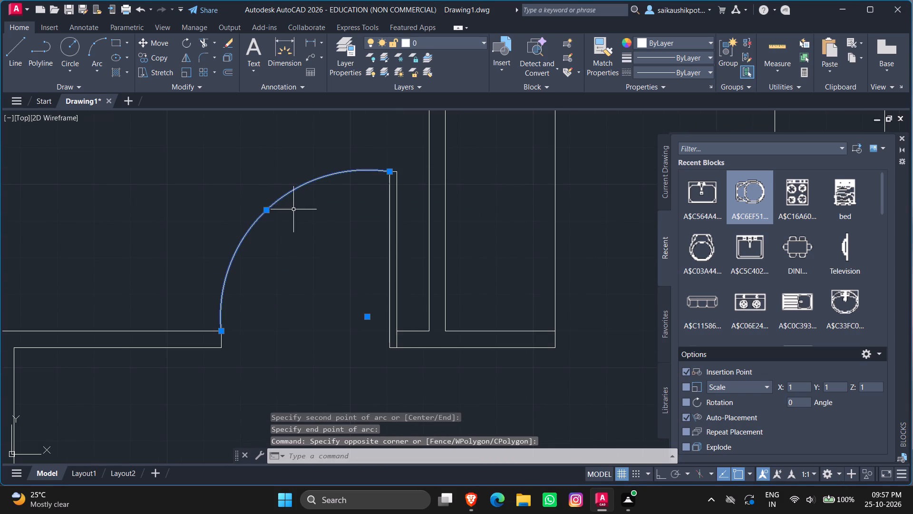
pyautogui.click(266, 209)
pyautogui.scroll(3, 272, 214)
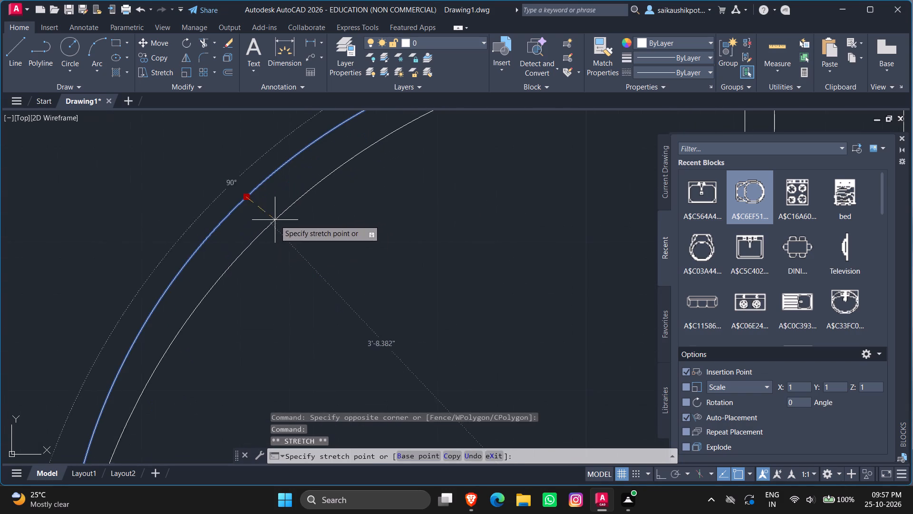
pyautogui.scroll(-2, 284, 229)
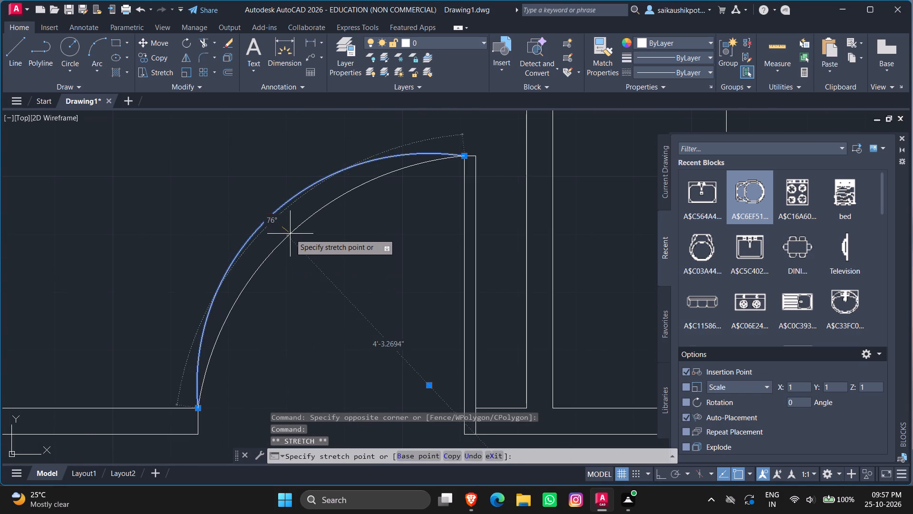
pyautogui.click(290, 234)
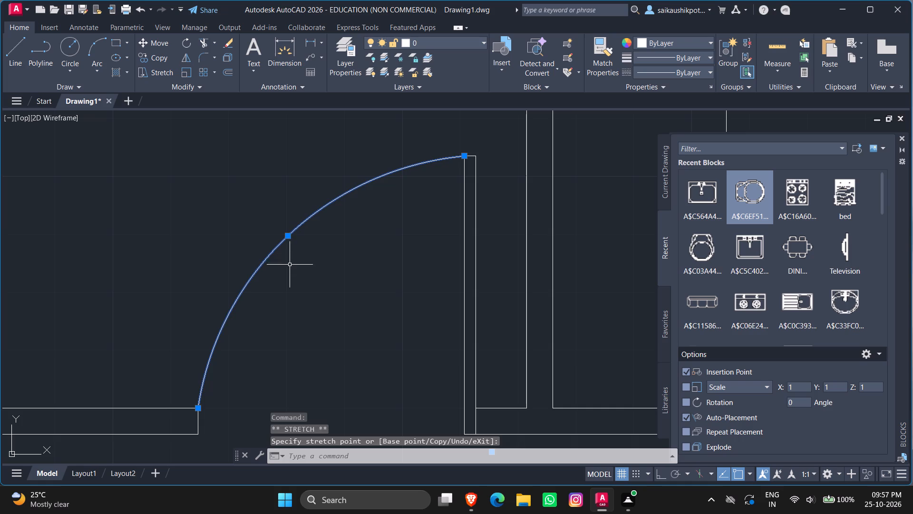
# Move the swing arc's lower endpoint down to the outer corner of the northwestern bedroom doorway's western jamb.
pyautogui.scroll(-3, 265, 355)
pyautogui.scroll(4, 251, 379)
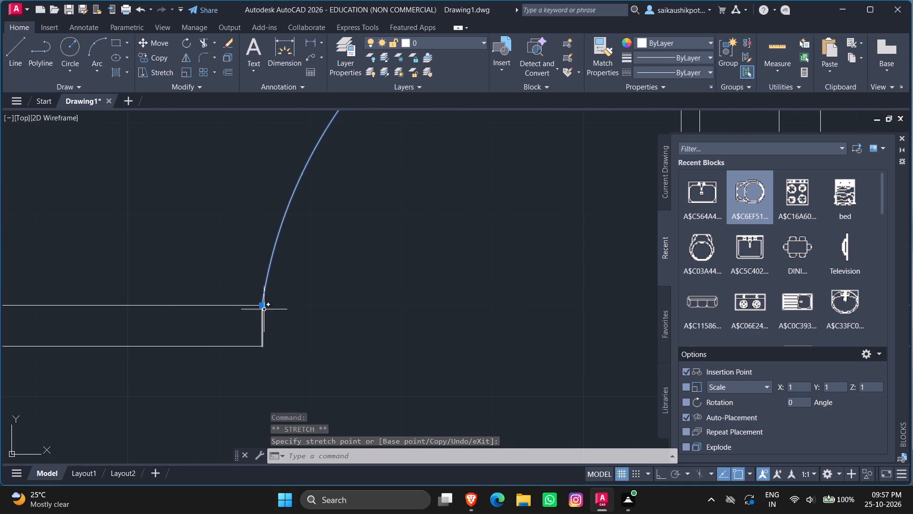
pyautogui.click(263, 306)
pyautogui.click(262, 347)
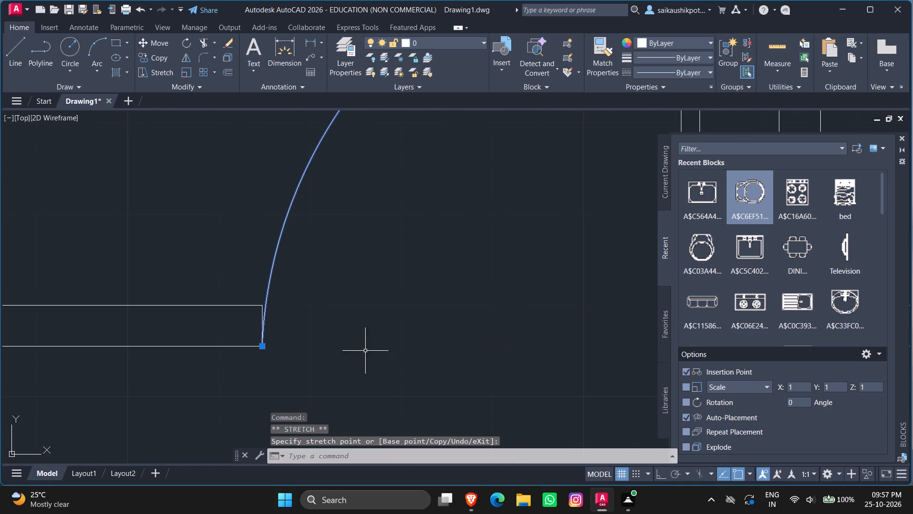
pyautogui.scroll(-2, 352, 356)
pyautogui.press('Escape')
pyautogui.press('Escape')
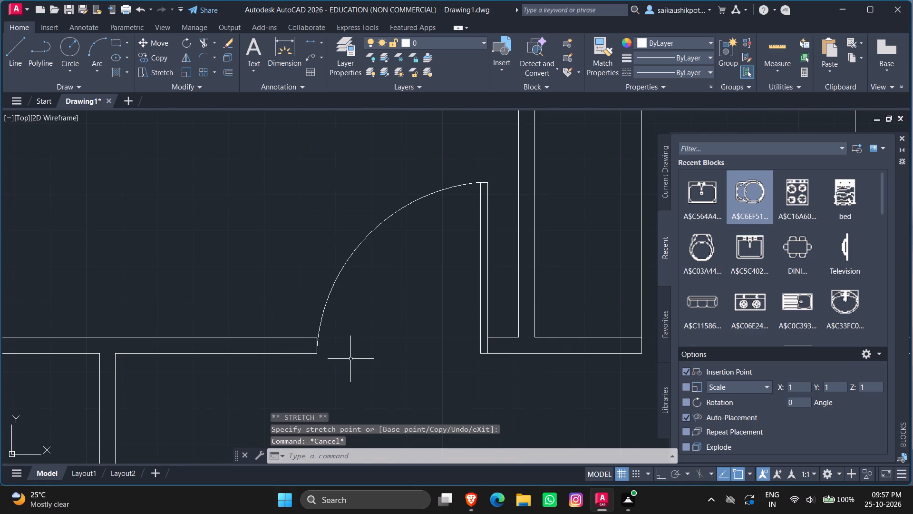
pyautogui.press('Escape')
# Draw a horizontal line about 2'-2" long across the upper partition between the two rooms south of the northwestern bedroom.
pyautogui.scroll(-3, 420, 264)
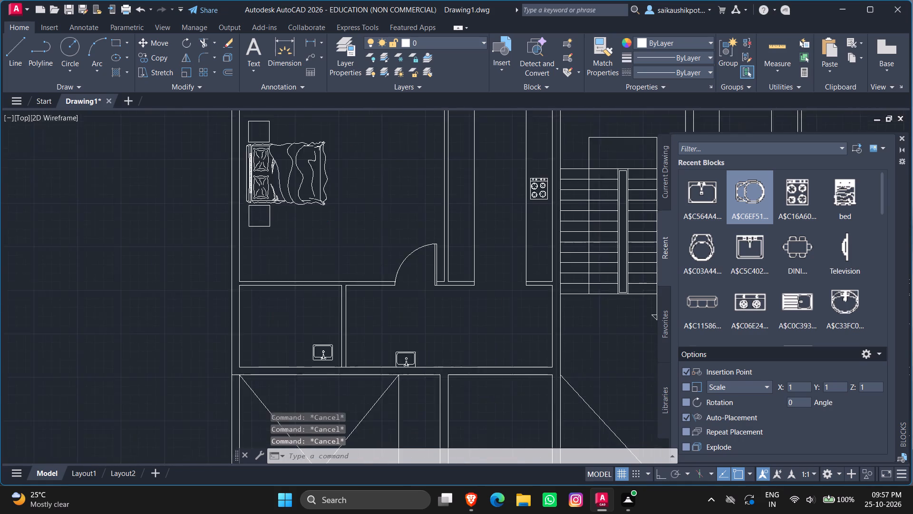
pyautogui.scroll(-2, 420, 276)
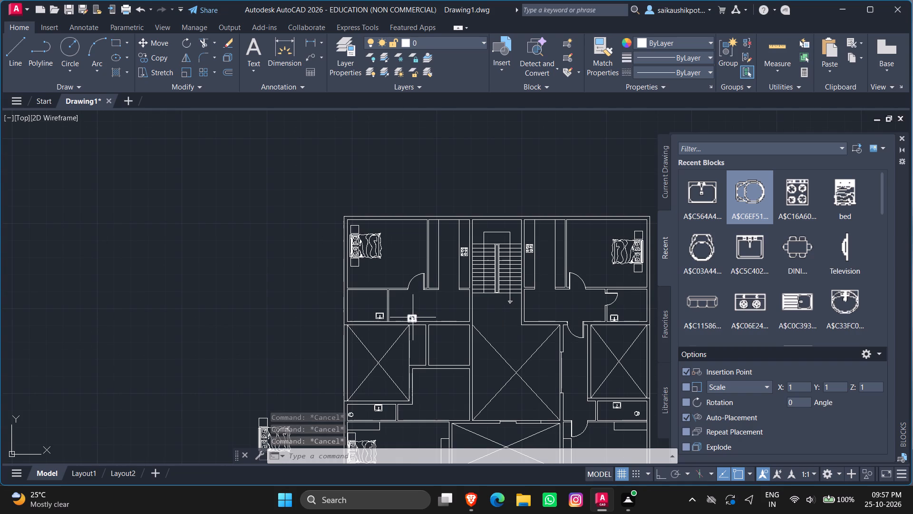
pyautogui.scroll(5, 385, 294)
pyautogui.press('Escape')
pyautogui.press('Escape')
pyautogui.press('Escape')
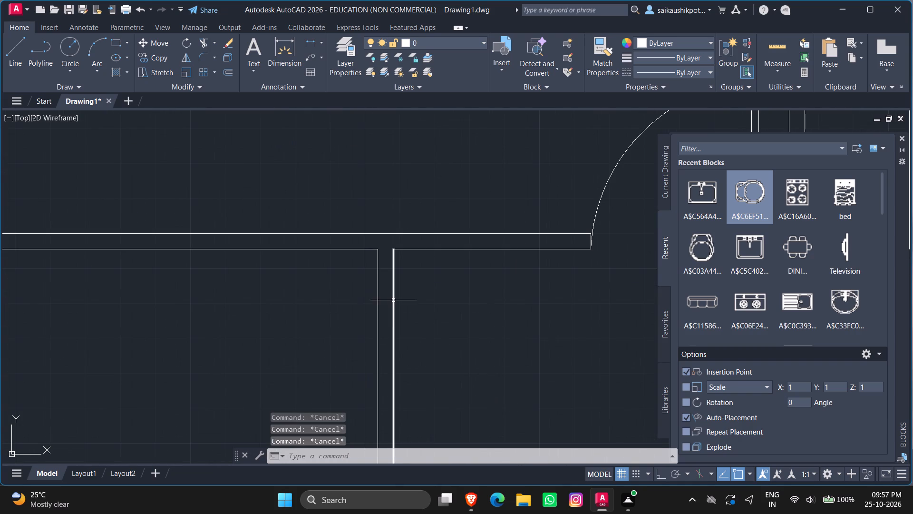
pyautogui.press('Escape')
pyautogui.press('Escape')
pyautogui.press('Escape')
pyautogui.press('Escape')
pyautogui.press('l')
pyautogui.press('Return')
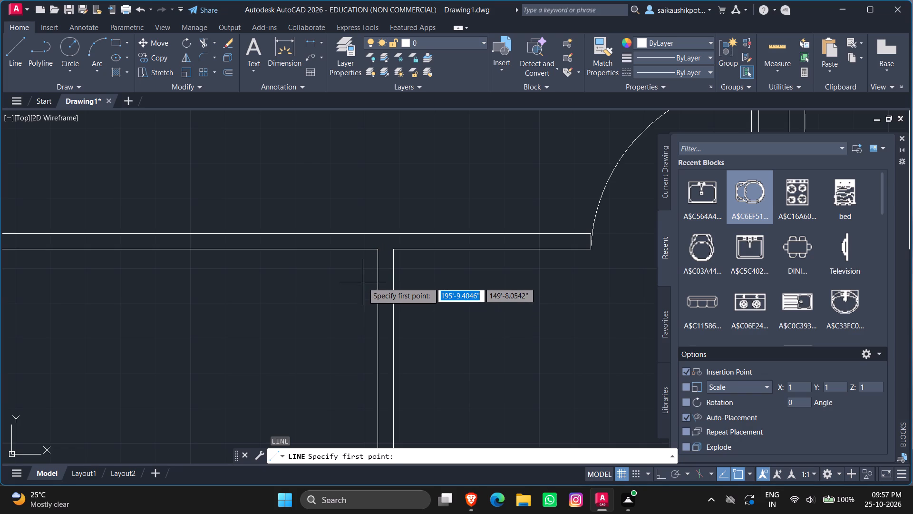
pyautogui.click(363, 282)
pyautogui.press('F8')
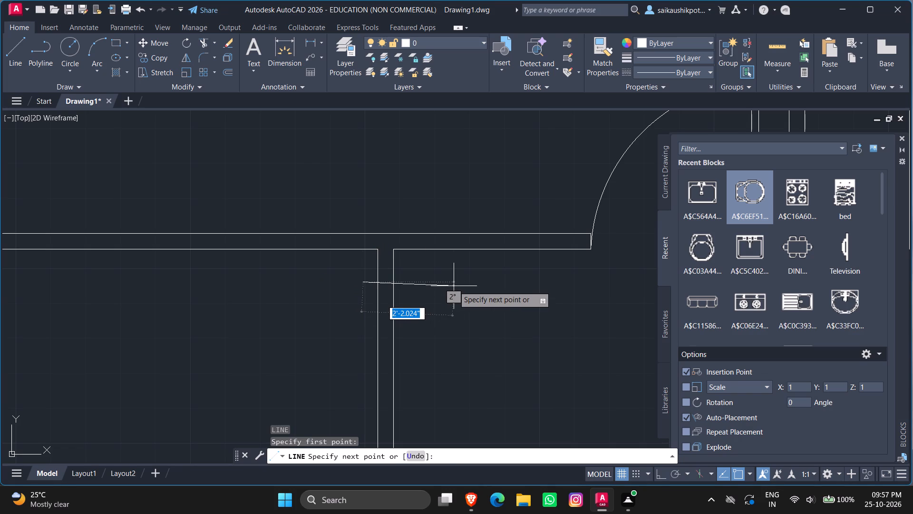
pyautogui.click(454, 276)
pyautogui.press('Escape')
pyautogui.press('Escape')
# Trim both ends of the new horizontal line where they extend beyond the partition faces.
pyautogui.press('t')
pyautogui.press('r')
pyautogui.press('Return')
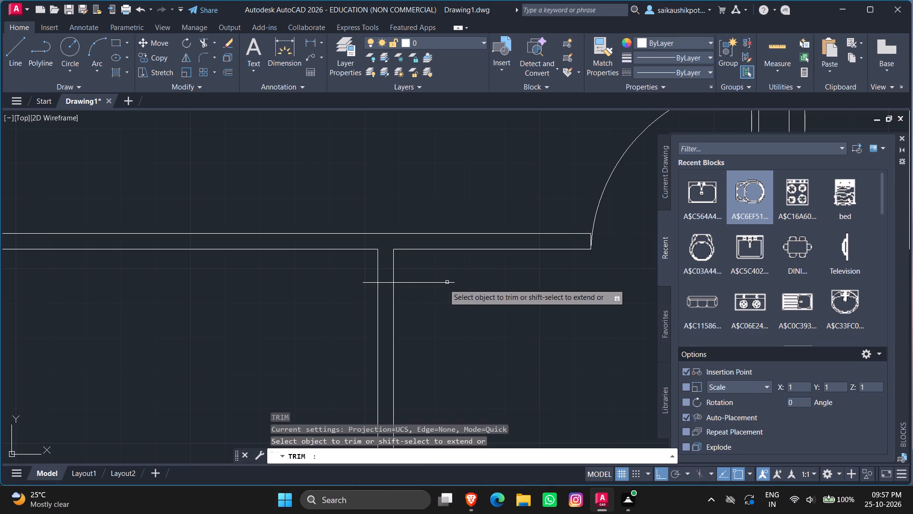
pyautogui.press('Return')
pyautogui.click(427, 277)
pyautogui.click(427, 295)
pyautogui.click(366, 288)
pyautogui.click(368, 277)
pyautogui.press('Escape')
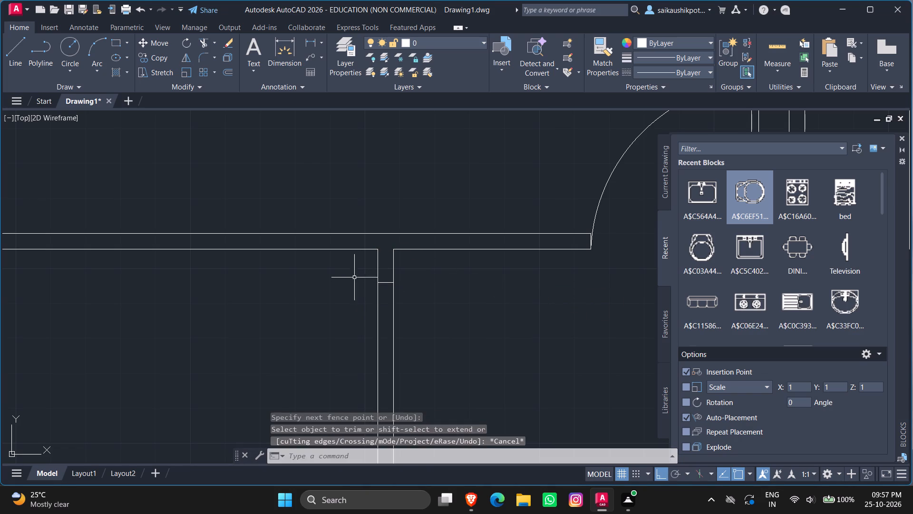
pyautogui.press('Escape')
pyautogui.press('Escape')
pyautogui.press('Escape')
pyautogui.press('Escape')
# Offset the partition's horizontal jamb line 3' southward.
pyautogui.press('o')
pyautogui.press('Return')
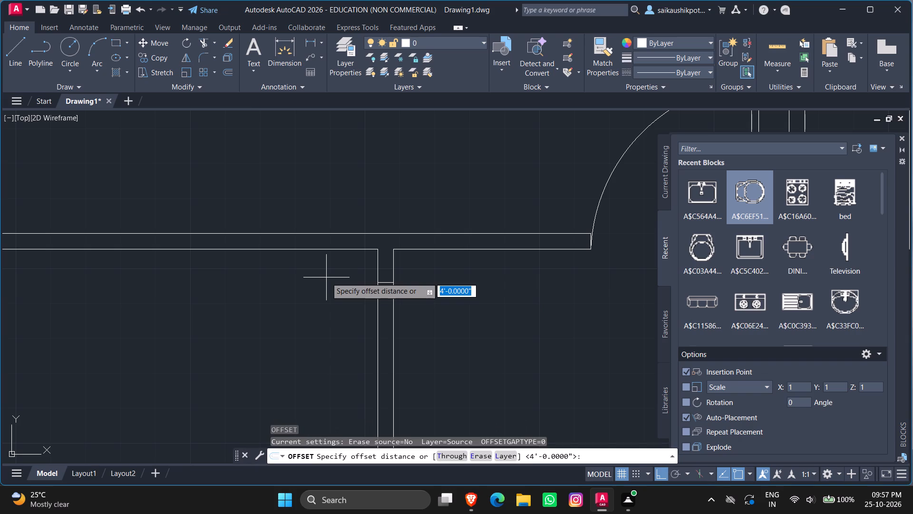
pyautogui.write("3'")
pyautogui.press('Return')
pyautogui.scroll(-1, 229, 321)
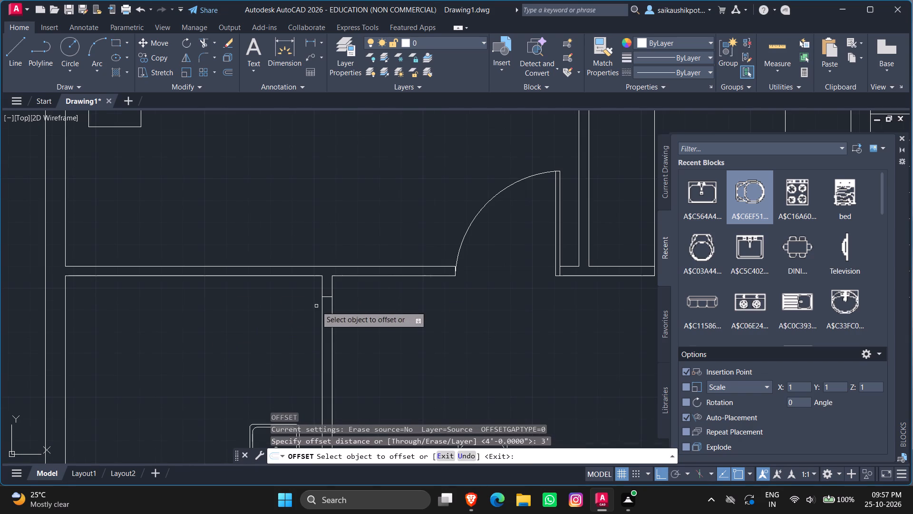
pyautogui.click(329, 297)
pyautogui.click(392, 377)
pyautogui.press('Escape')
pyautogui.press('Escape')
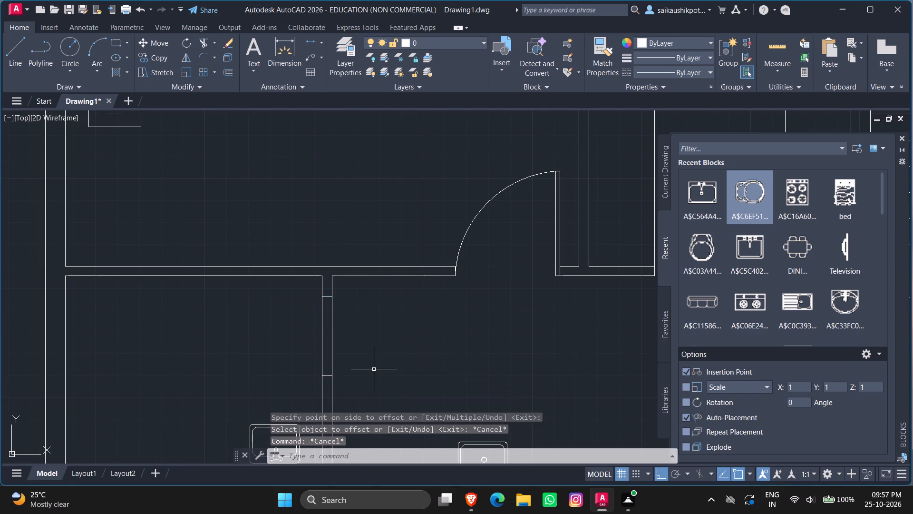
pyautogui.press('Escape')
# Trim away both partition lines between the two jamb lines to open the doorway.
pyautogui.write('tr')
pyautogui.press('Return')
pyautogui.press('Return')
pyautogui.click(360, 347)
pyautogui.click(307, 334)
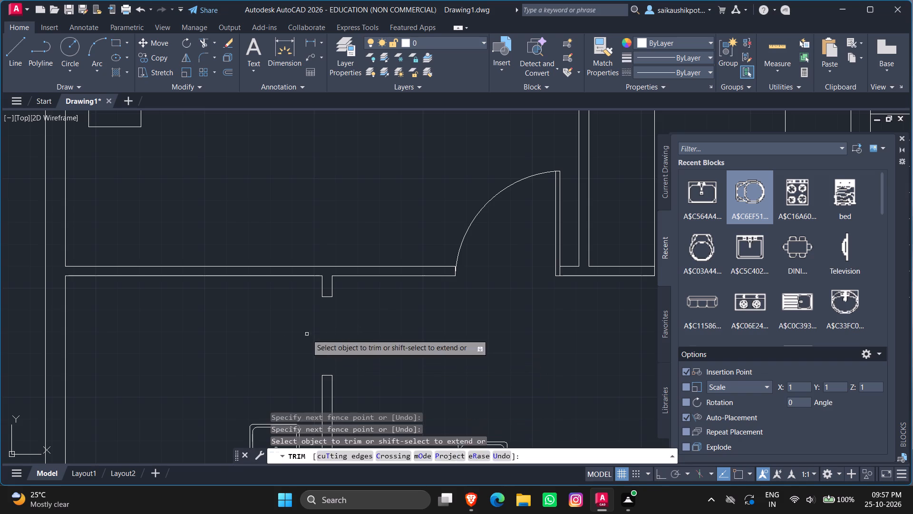
pyautogui.press('Escape')
pyautogui.press('Escape')
pyautogui.press('Escape')
# Start the partition's door leaf at the northern jamb's eastern corner with a 3' westward edge and a 2" southward end.
pyautogui.press('l')
pyautogui.press('Return')
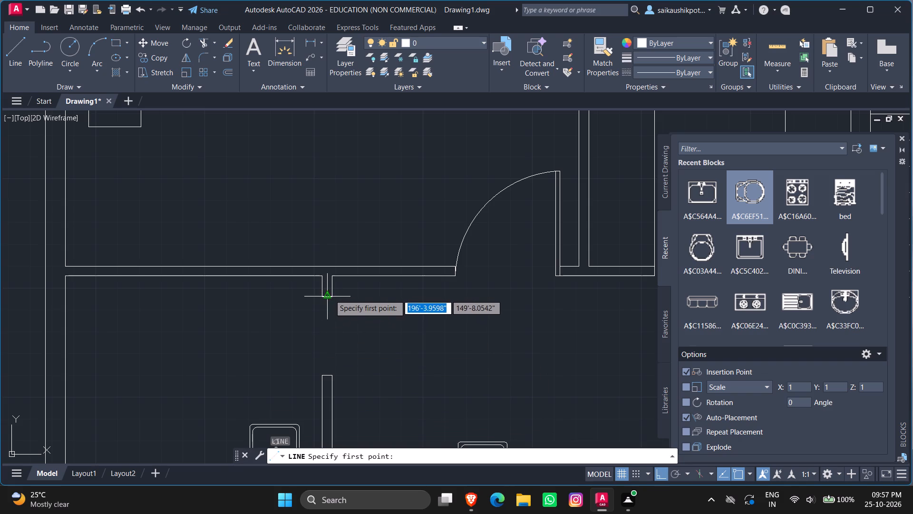
pyautogui.click(334, 297)
pyautogui.write("3'")
pyautogui.press('Return')
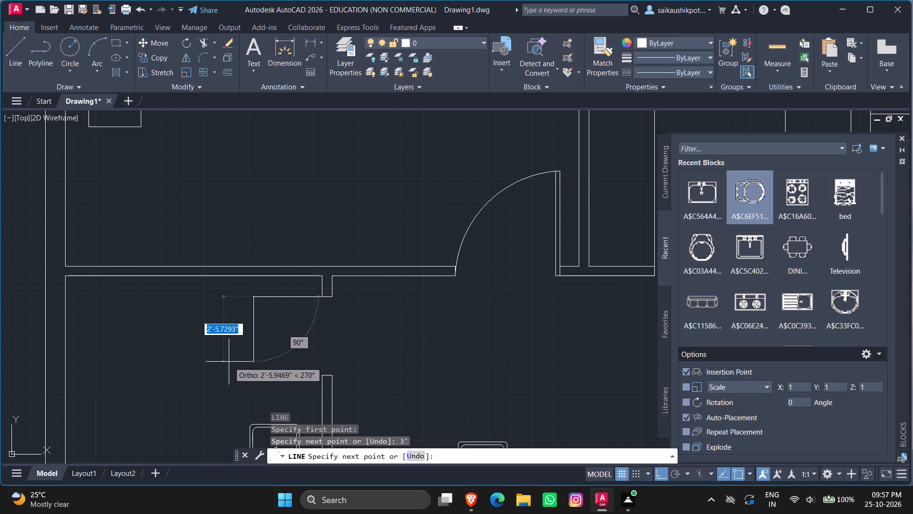
pyautogui.write('2"')
pyautogui.press('Return')
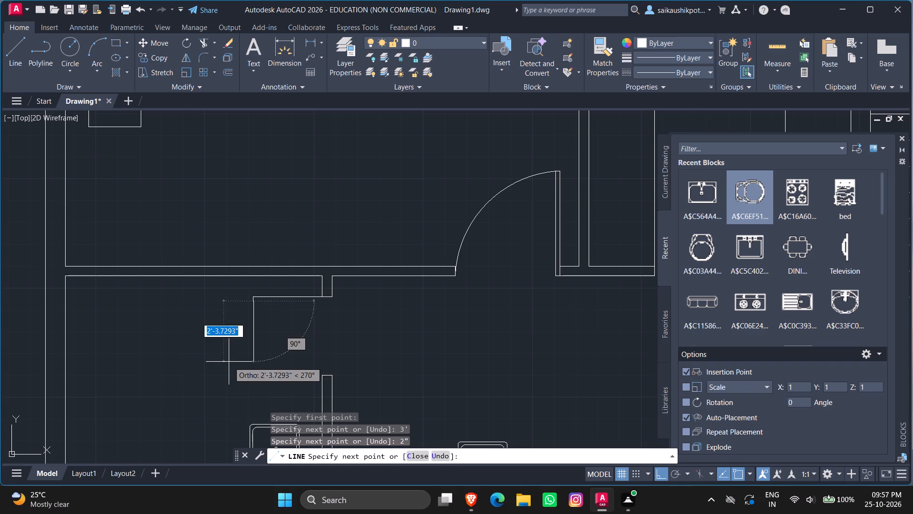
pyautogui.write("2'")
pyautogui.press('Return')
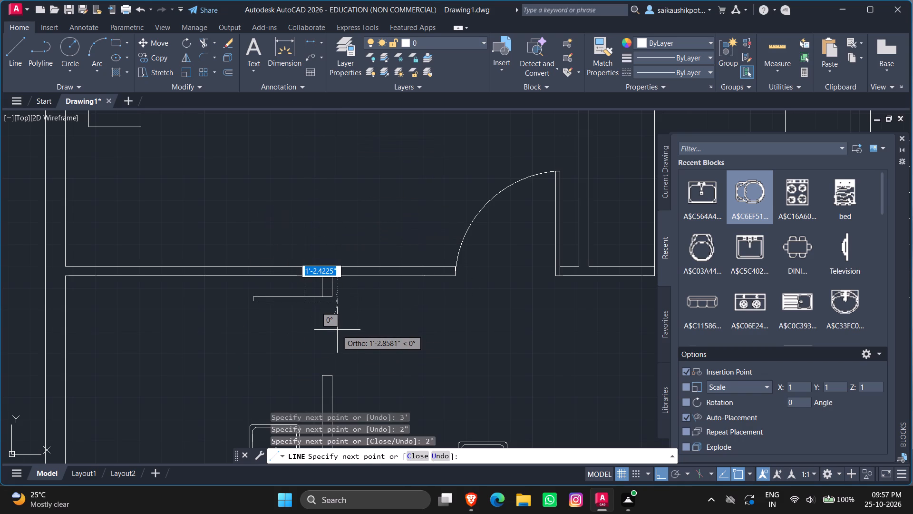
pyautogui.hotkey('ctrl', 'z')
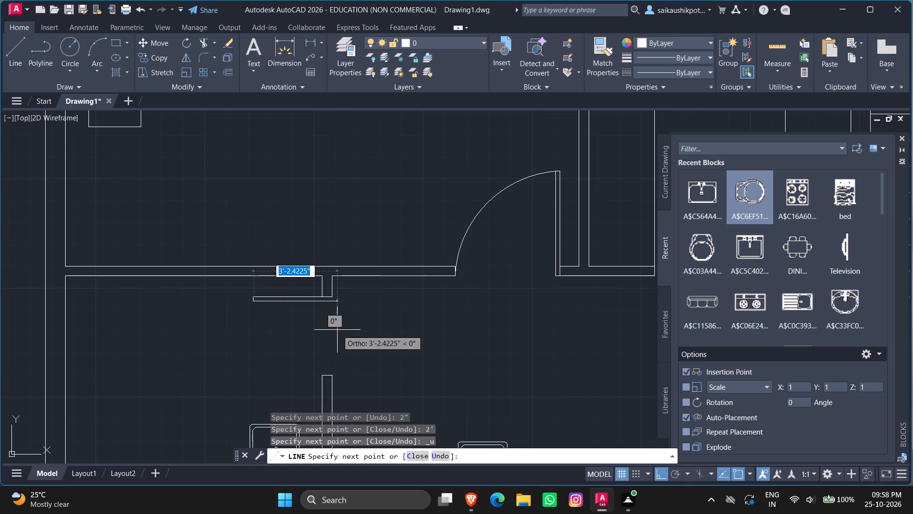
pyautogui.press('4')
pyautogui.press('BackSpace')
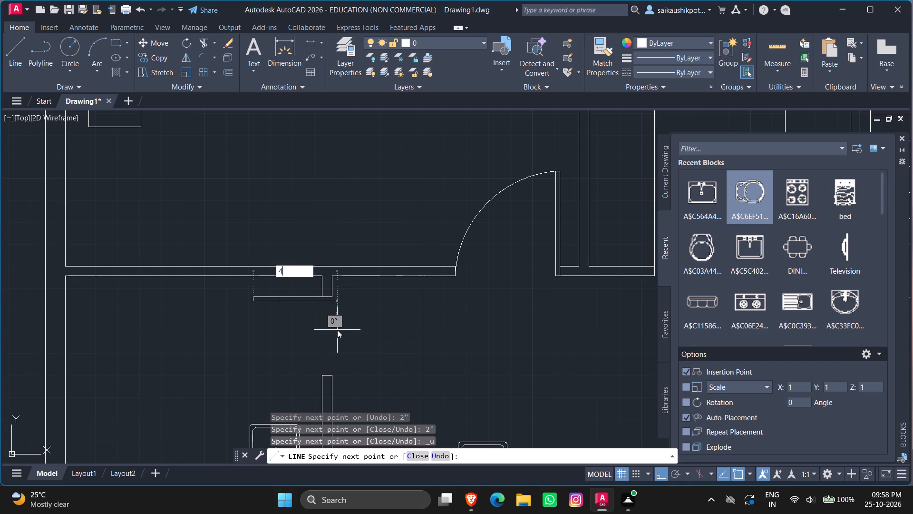
# Complete the partition's door leaf with a 3' eastward edge and a closing line up to the jamb corner.
pyautogui.write("3'")
pyautogui.press('Return')
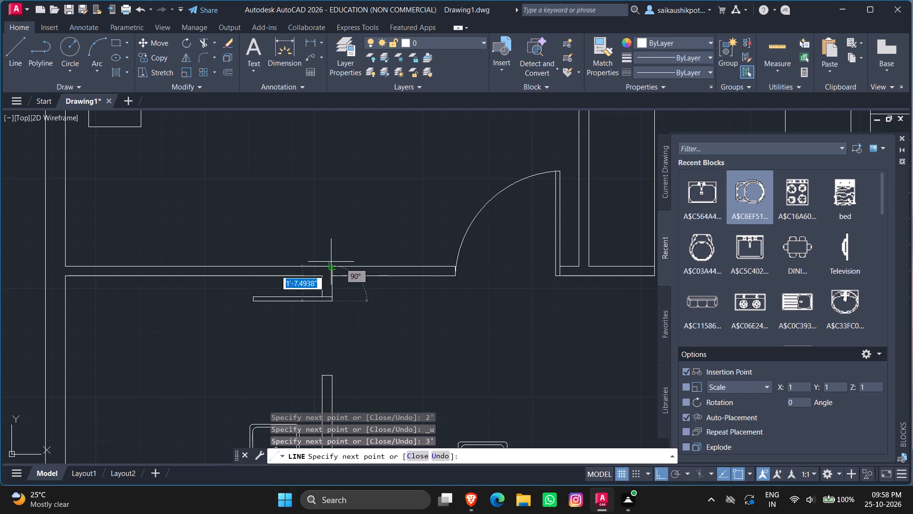
pyautogui.scroll(4, 346, 324)
pyautogui.click(263, 169)
pyautogui.press('Escape')
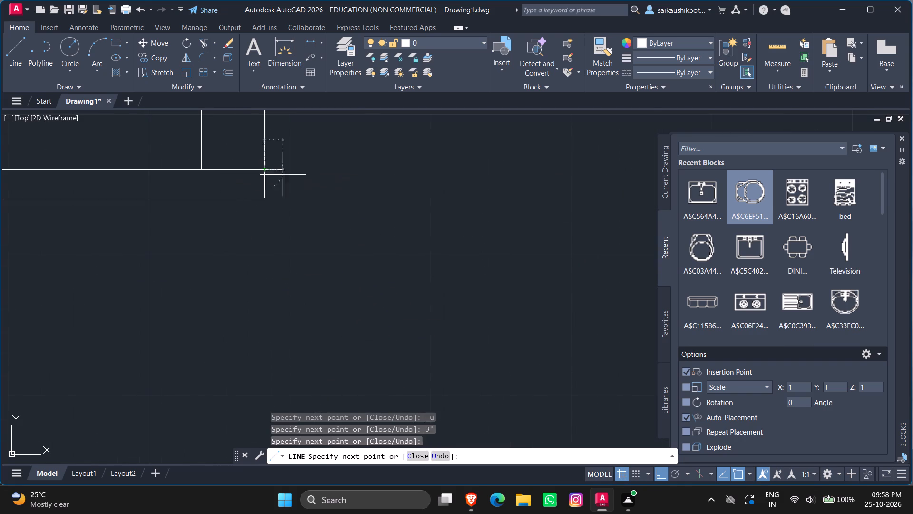
pyautogui.press('Escape')
pyautogui.scroll(-4, 321, 194)
pyautogui.press('Escape')
pyautogui.press('Escape')
pyautogui.press('Escape')
pyautogui.press('Escape')
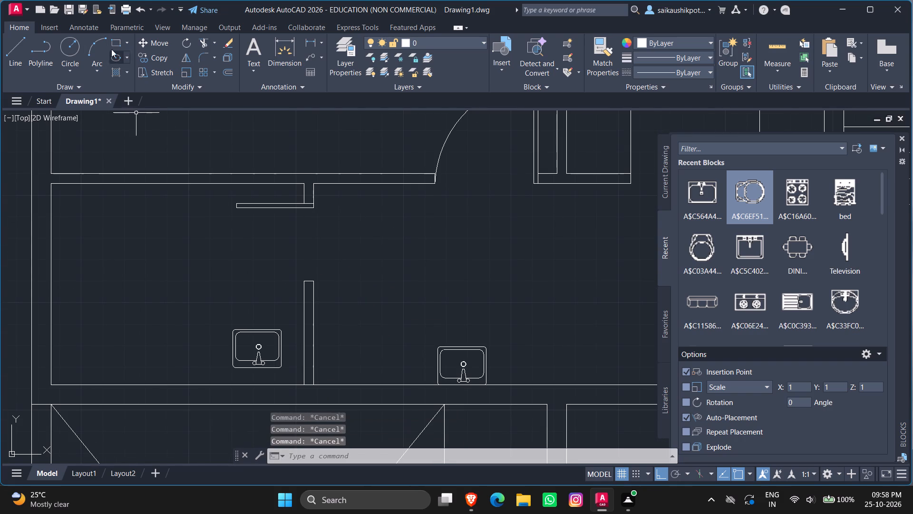
# Draw a swing arc from the partition door leaf's lower western corner to the southern jamb's eastern corner.
pyautogui.click(102, 46)
pyautogui.press('F8')
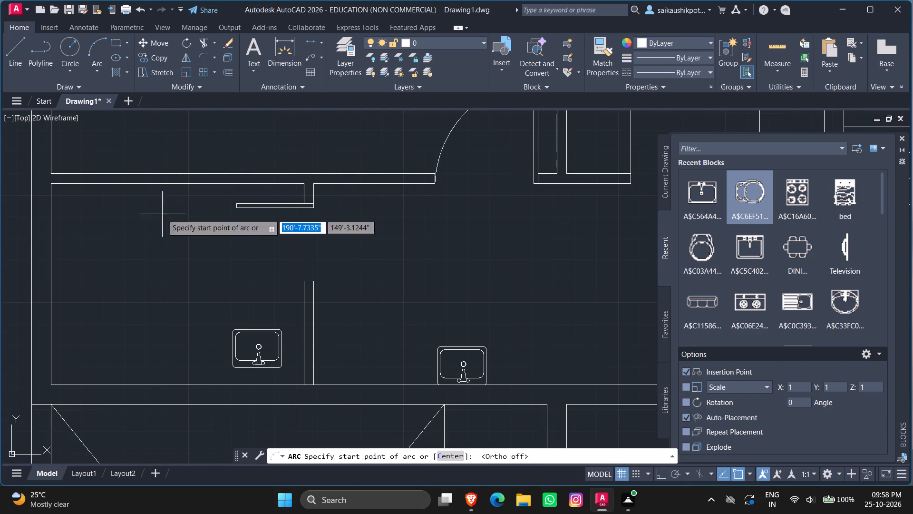
pyautogui.click(238, 209)
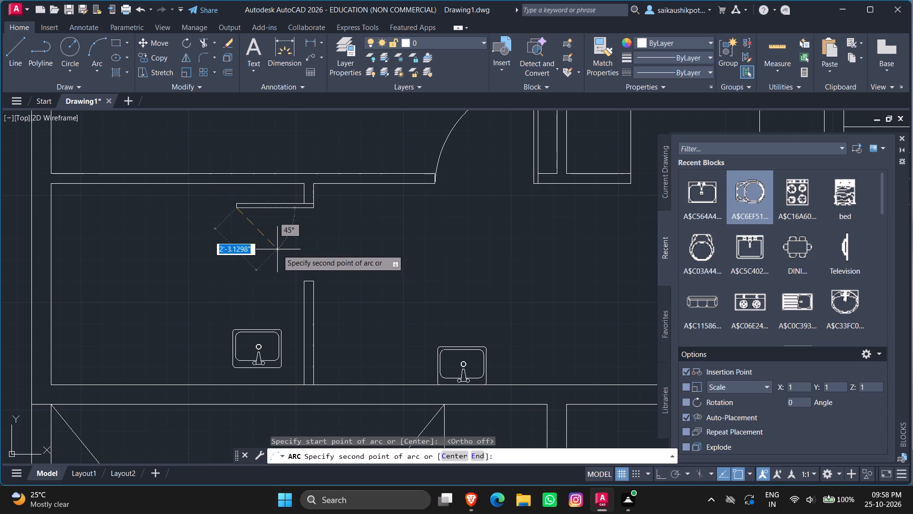
pyautogui.click(272, 249)
pyautogui.click(314, 282)
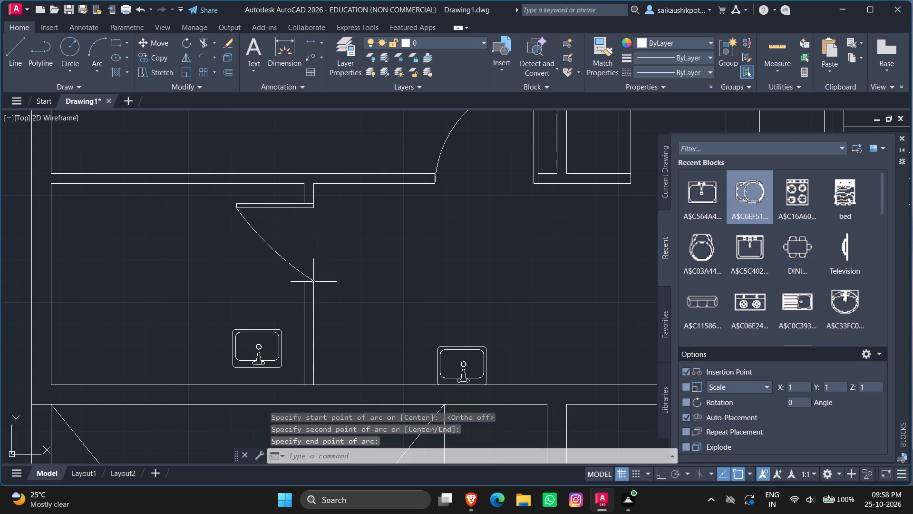
# Stretch the partition door's swing arc at its midpoint outward to the southwest to form a rounded quarter-circle swing.
pyautogui.moveTo(293, 247); pyautogui.dragTo(272, 261)
pyautogui.click(255, 277)
pyautogui.click(272, 250)
pyautogui.scroll(2, 258, 258)
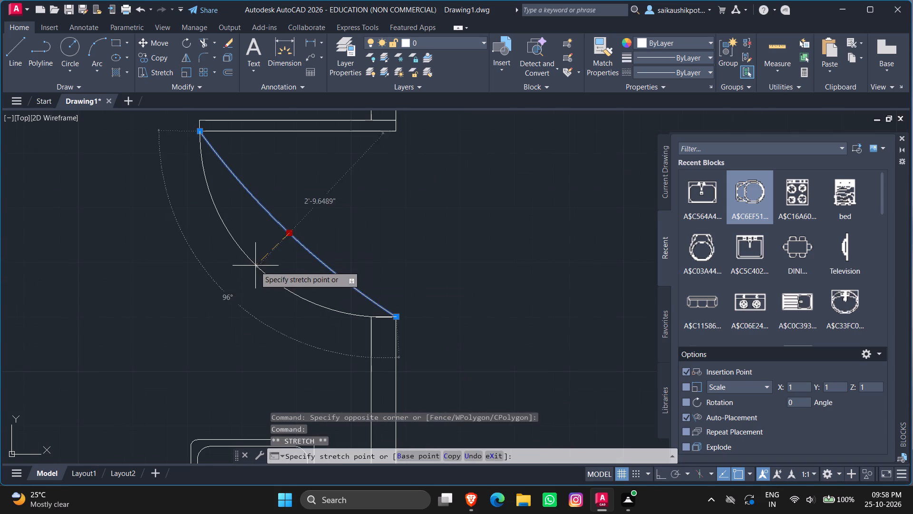
pyautogui.click(255, 266)
pyautogui.press('Escape')
pyautogui.press('Escape')
pyautogui.scroll(-3, 265, 297)
pyautogui.press('Escape')
pyautogui.press('Escape')
pyautogui.scroll(-2, 324, 314)
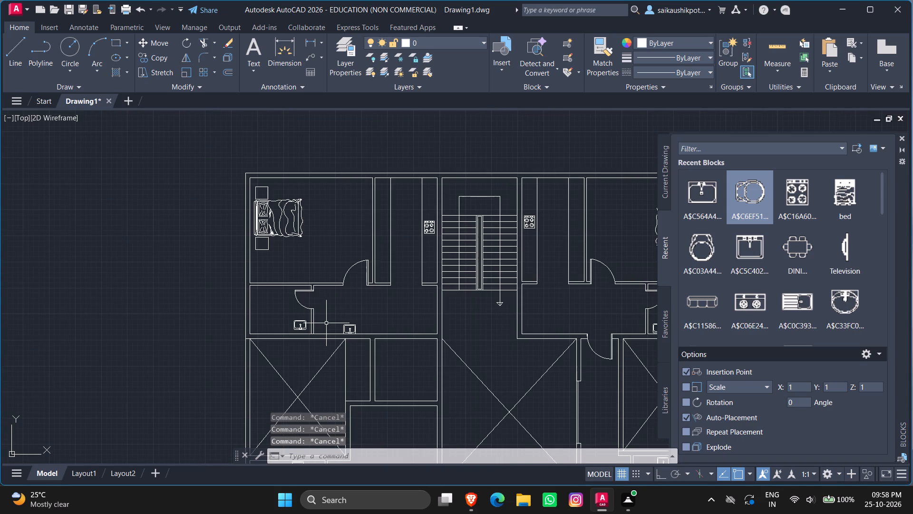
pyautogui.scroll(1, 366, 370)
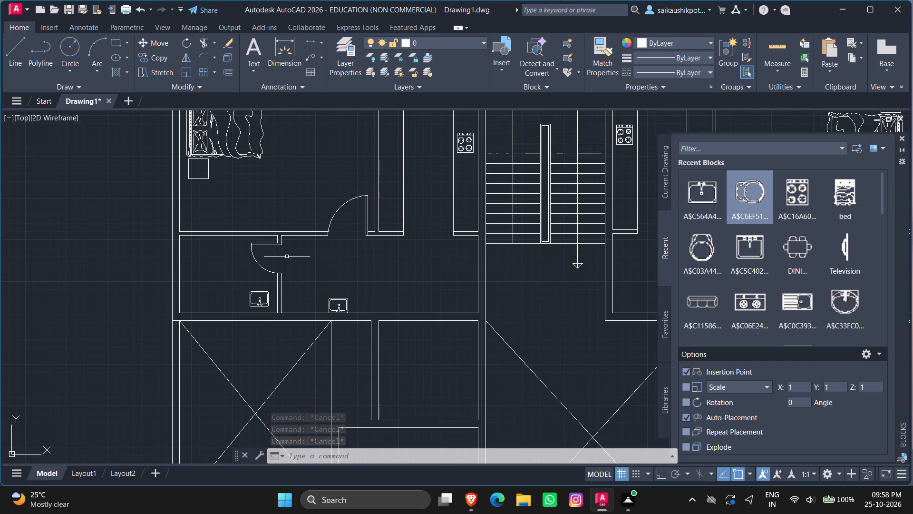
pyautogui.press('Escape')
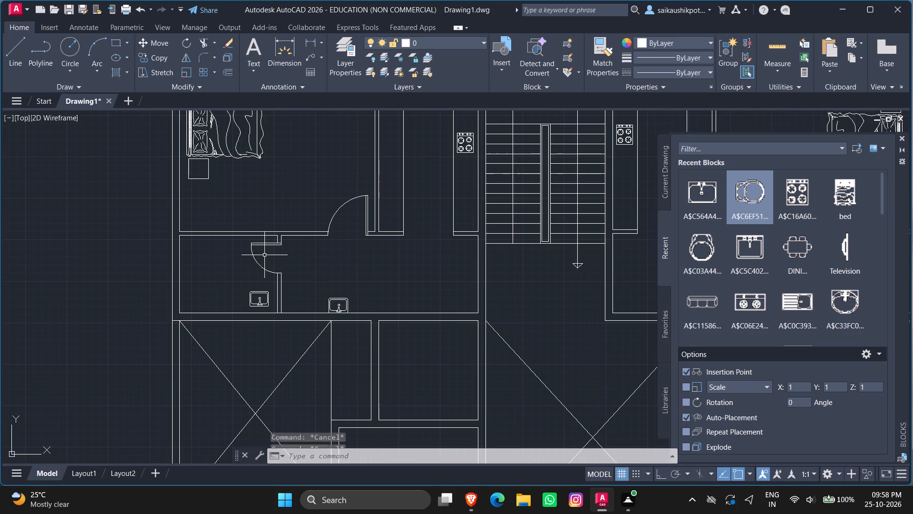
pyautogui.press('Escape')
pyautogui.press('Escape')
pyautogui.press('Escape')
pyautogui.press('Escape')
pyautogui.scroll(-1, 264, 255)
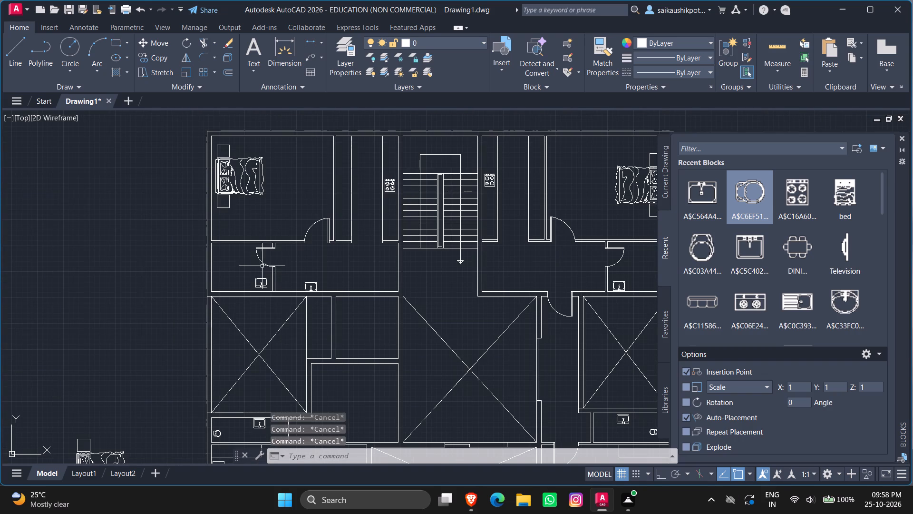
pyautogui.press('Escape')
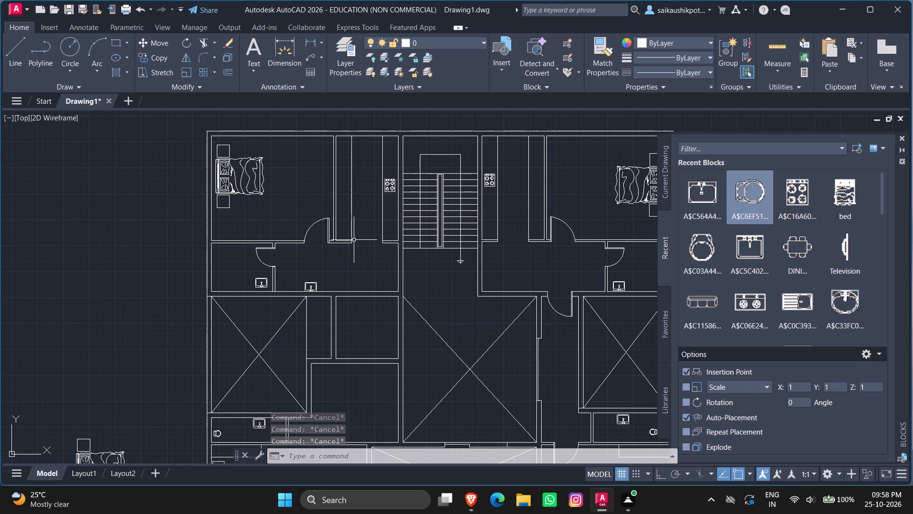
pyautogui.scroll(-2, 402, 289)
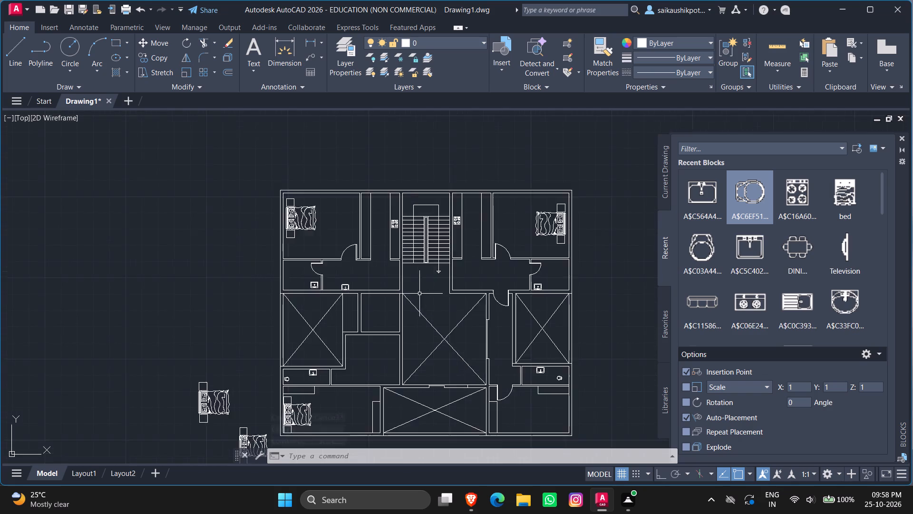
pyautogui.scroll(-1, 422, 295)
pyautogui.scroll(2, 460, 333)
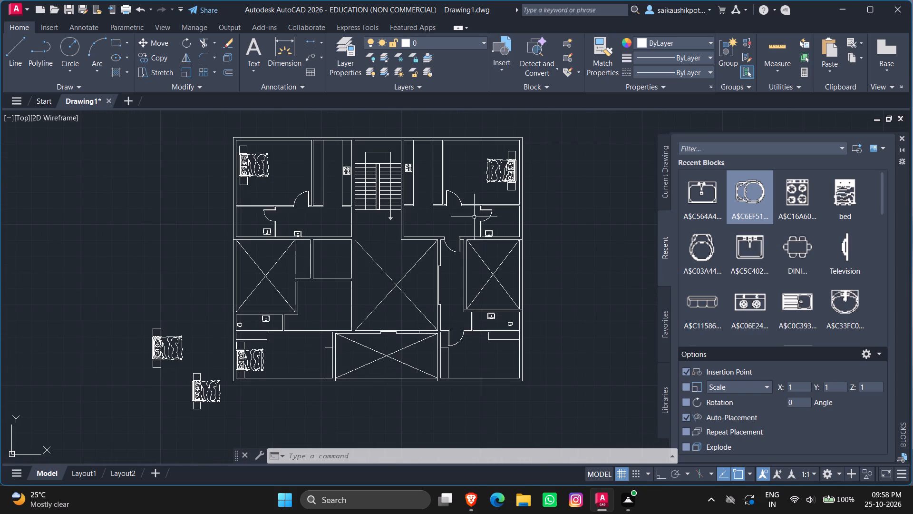
# Copy the southwestern bedroom's bed with its two side tables and paste it outside, south of the southeastern bedroom.
pyautogui.scroll(2, 251, 389)
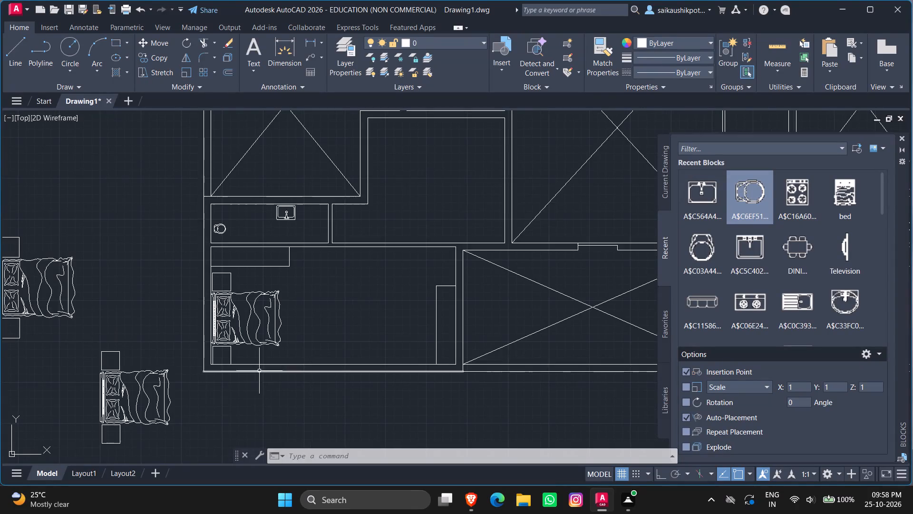
pyautogui.scroll(2, 261, 353)
pyautogui.moveTo(255, 358); pyautogui.dragTo(248, 357)
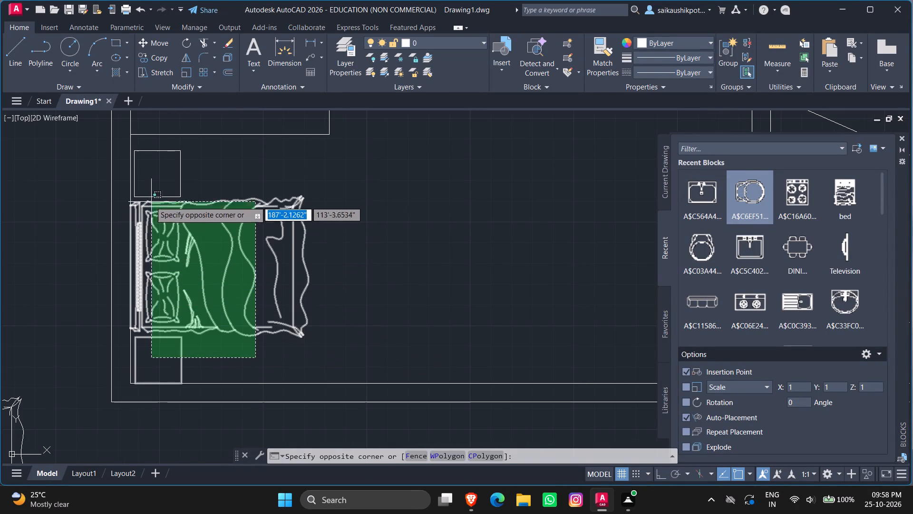
pyautogui.click(147, 178)
pyautogui.hotkey('ctrl', 'c')
pyautogui.hotkey('ctrl', 'v')
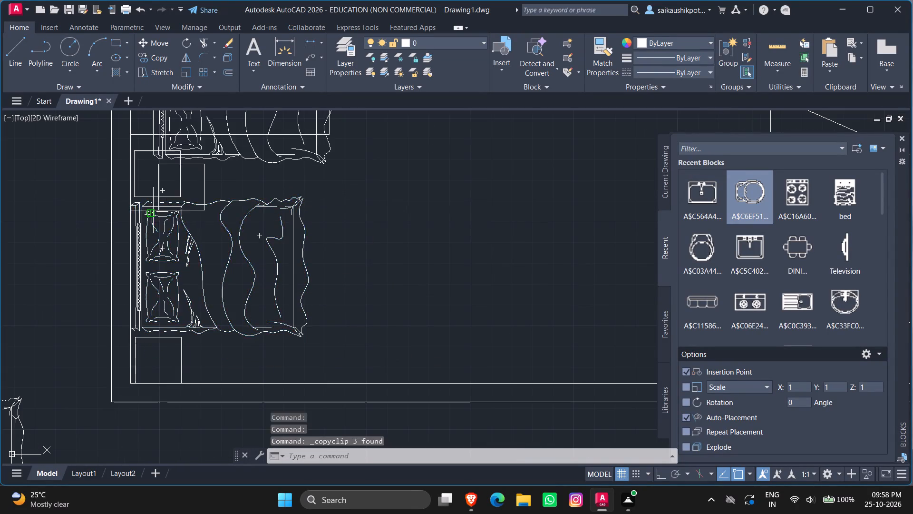
pyautogui.scroll(-3, 166, 254)
pyautogui.click(453, 391)
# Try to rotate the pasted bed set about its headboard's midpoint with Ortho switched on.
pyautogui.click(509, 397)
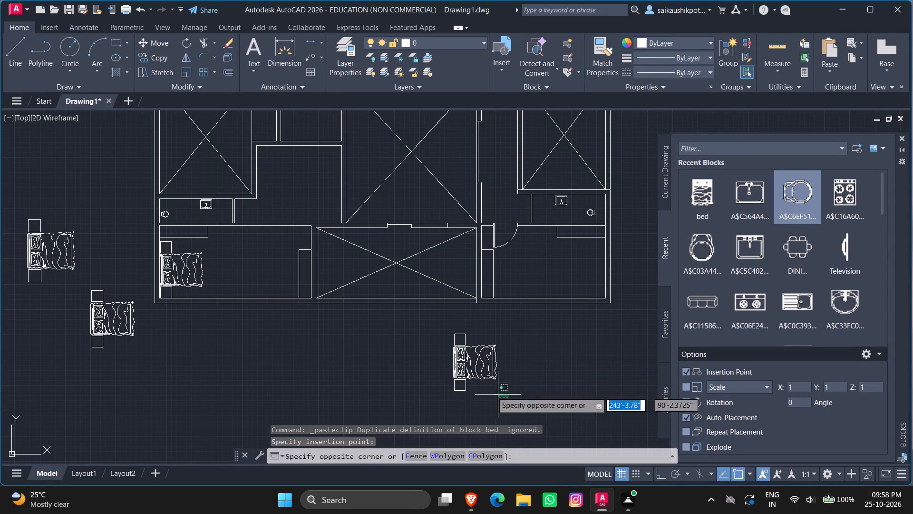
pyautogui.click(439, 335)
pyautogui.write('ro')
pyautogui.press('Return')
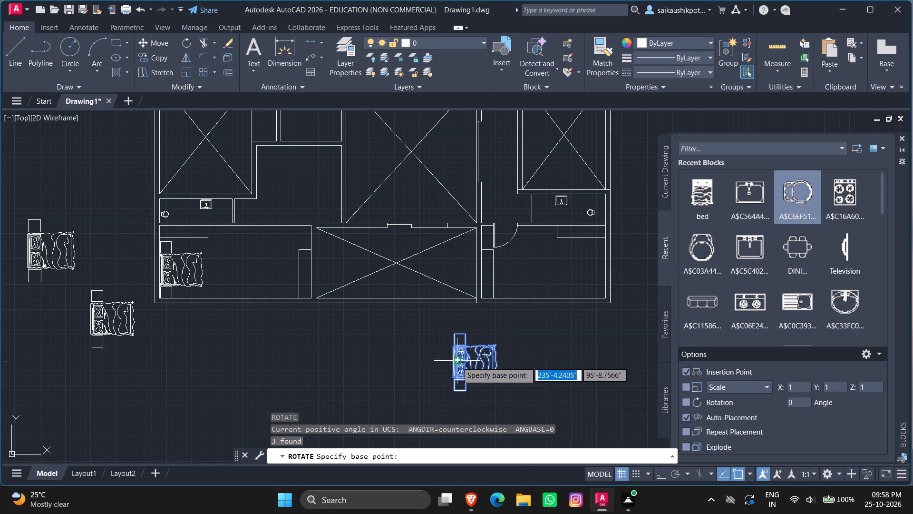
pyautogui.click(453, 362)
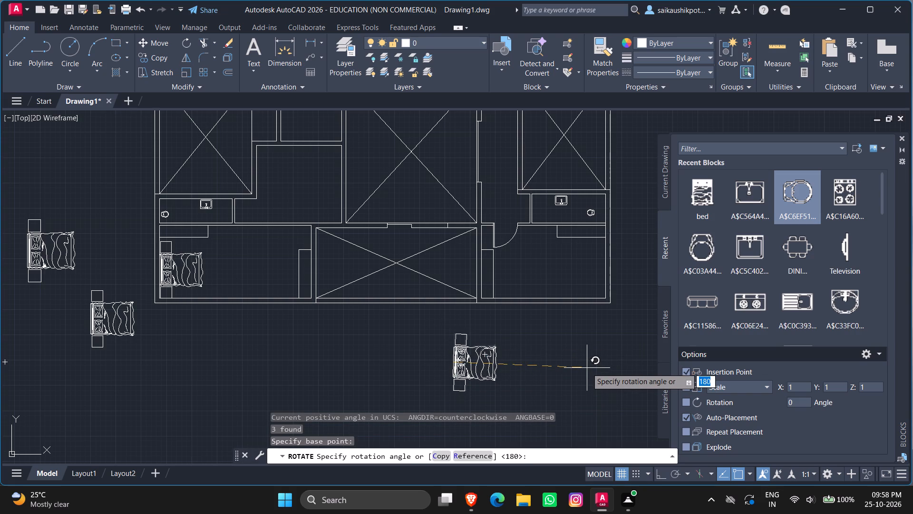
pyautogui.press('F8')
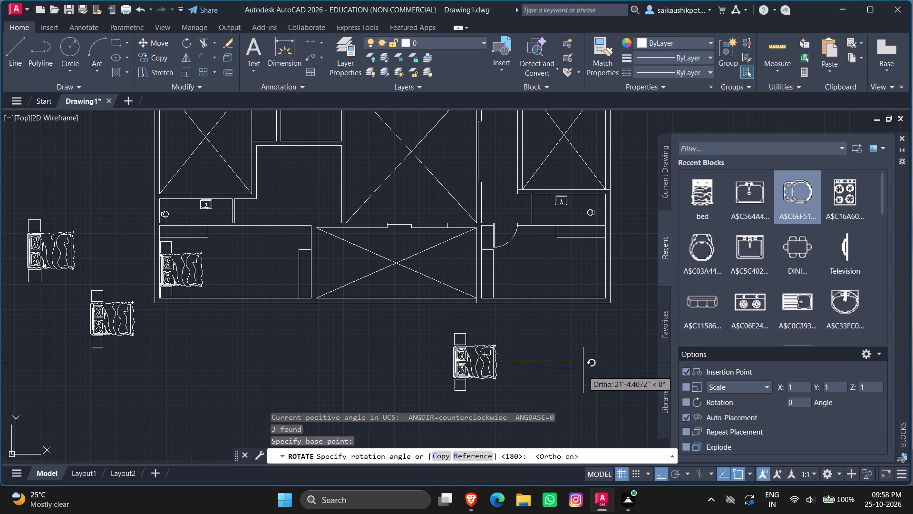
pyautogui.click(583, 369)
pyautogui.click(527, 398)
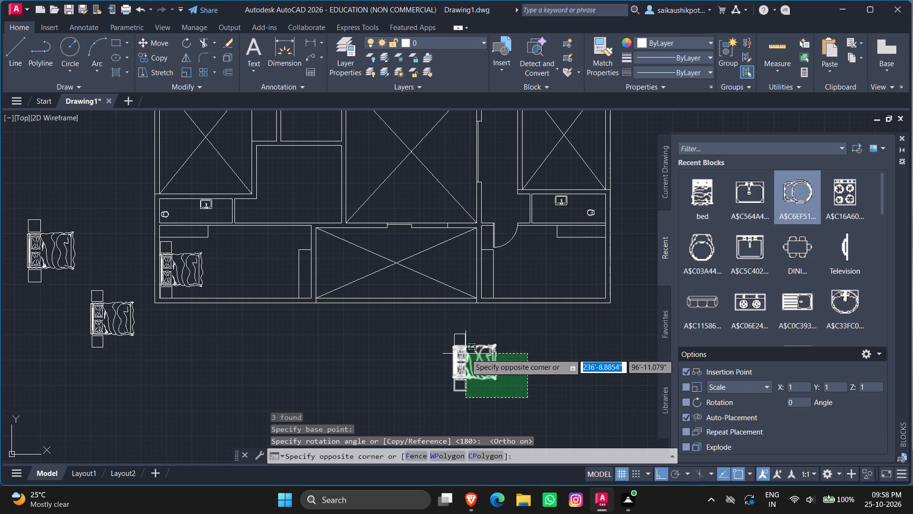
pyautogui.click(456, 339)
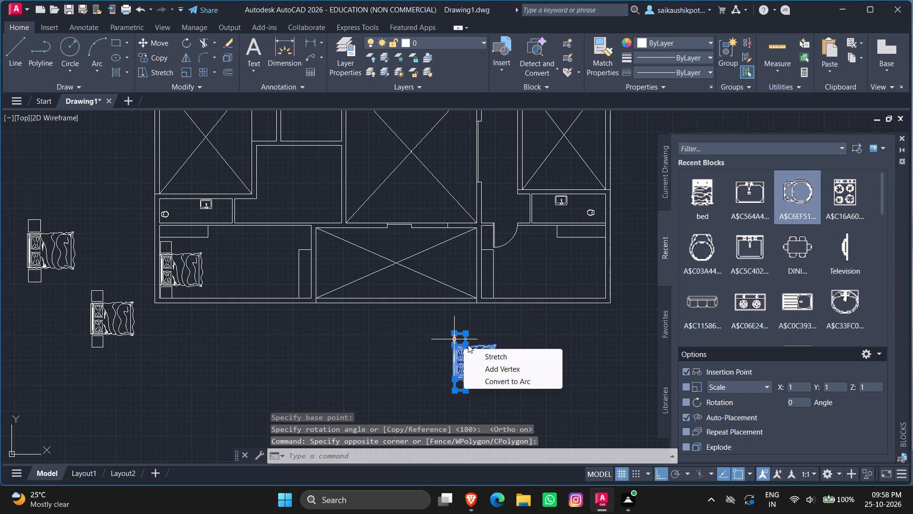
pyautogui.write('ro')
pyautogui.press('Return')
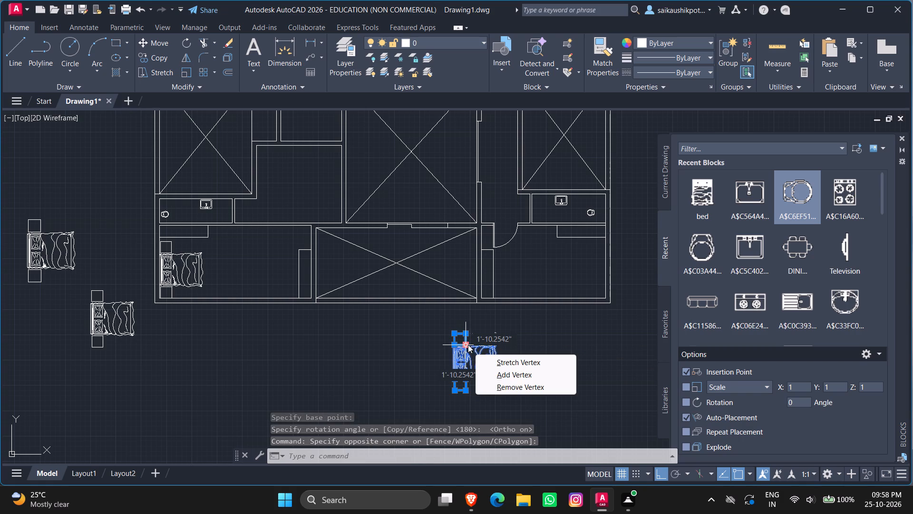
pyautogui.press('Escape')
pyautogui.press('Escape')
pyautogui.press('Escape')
# Rotate the pasted bed and both side tables 180° about the headboard's midpoint.
pyautogui.moveTo(511, 396); pyautogui.dragTo(496, 391)
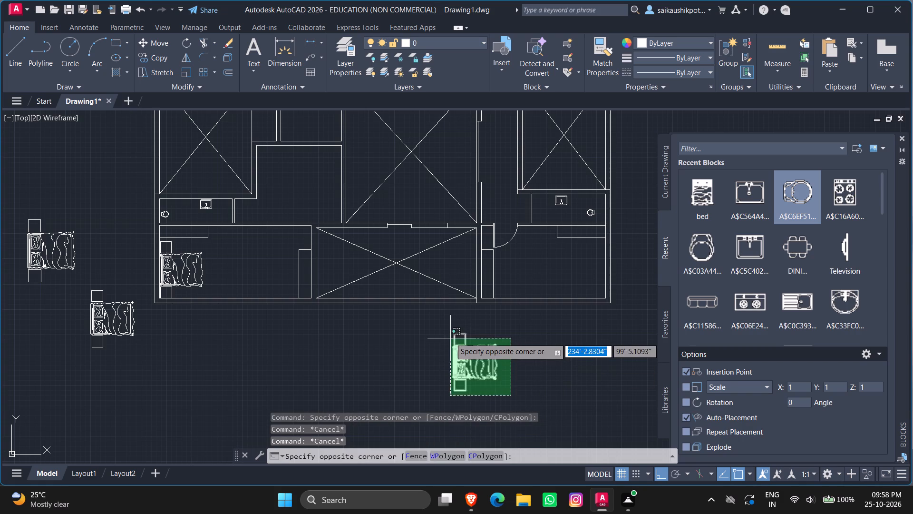
pyautogui.click(432, 327)
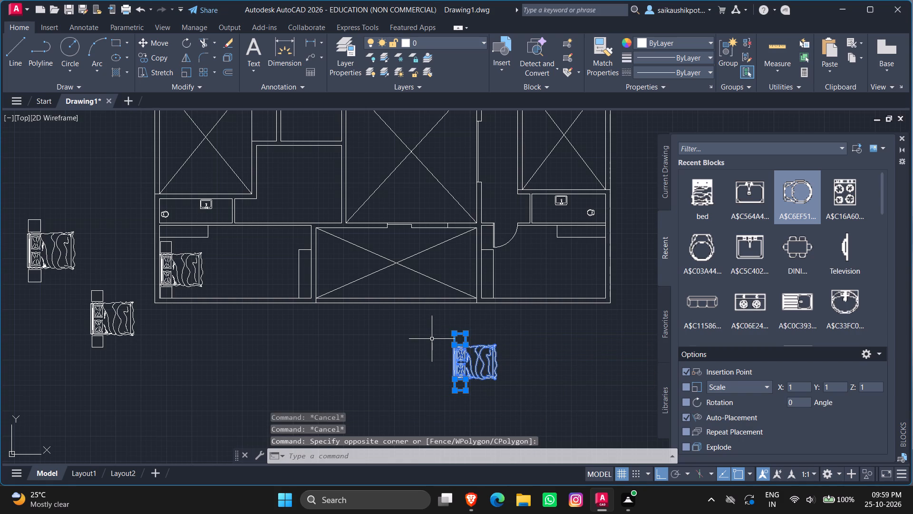
pyautogui.write('ro')
pyautogui.press('Return')
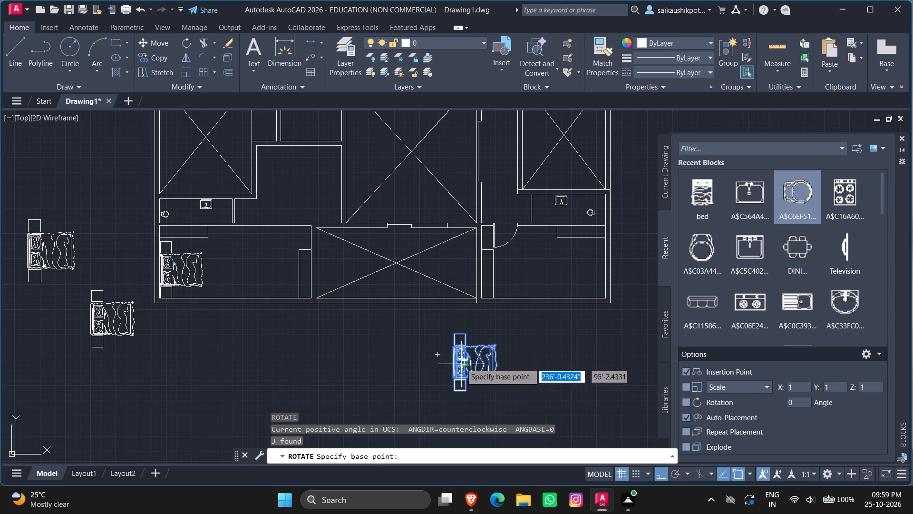
pyautogui.click(453, 360)
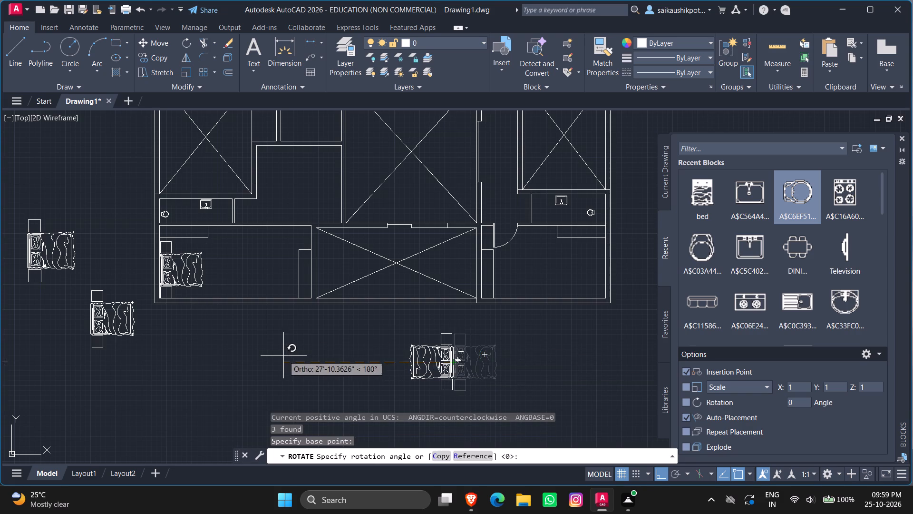
pyautogui.click(283, 356)
# Move the rotated bed set by its headboard midpoint into the southeastern bedroom, close to the eastern wall, with Ortho off.
pyautogui.click(498, 394)
pyautogui.click(379, 330)
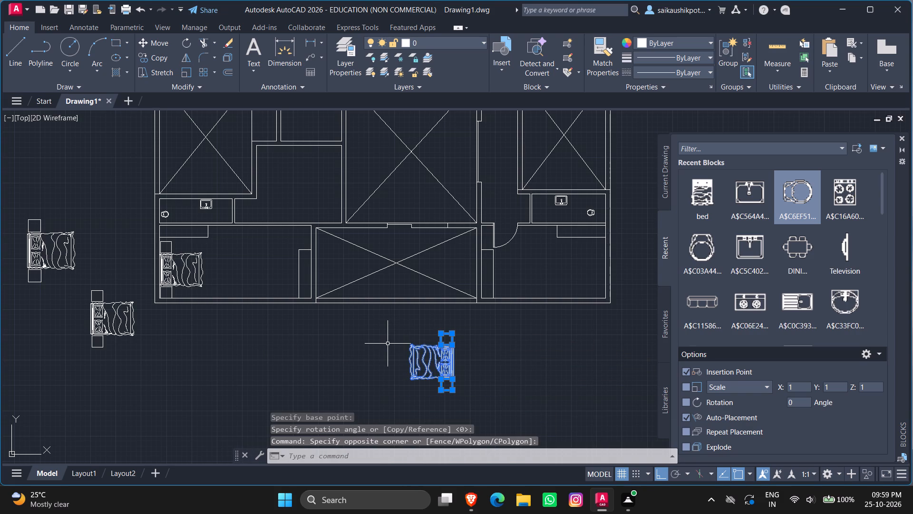
pyautogui.press('F8')
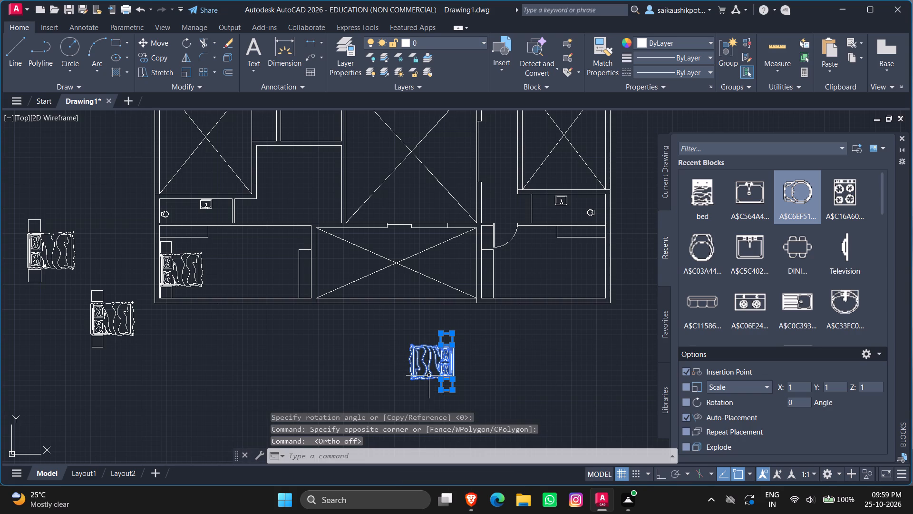
pyautogui.press('m')
pyautogui.press('Return')
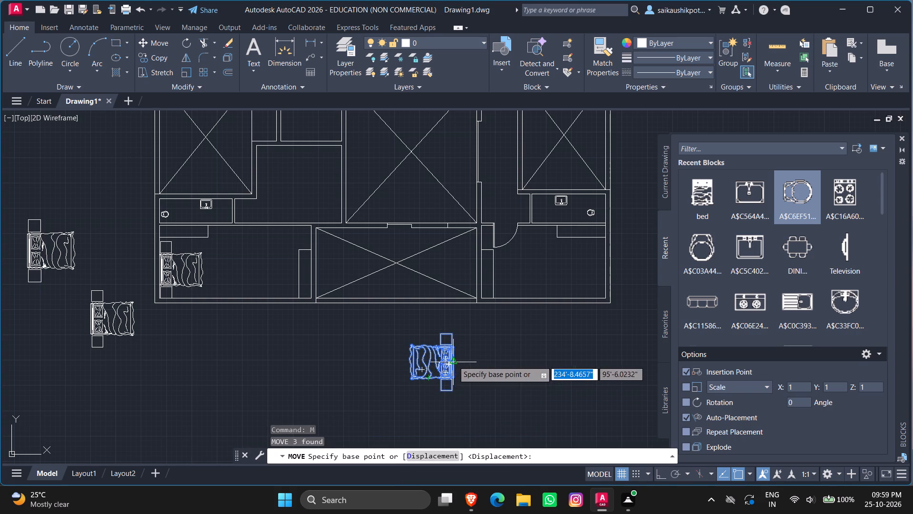
pyautogui.click(453, 361)
pyautogui.scroll(2, 581, 271)
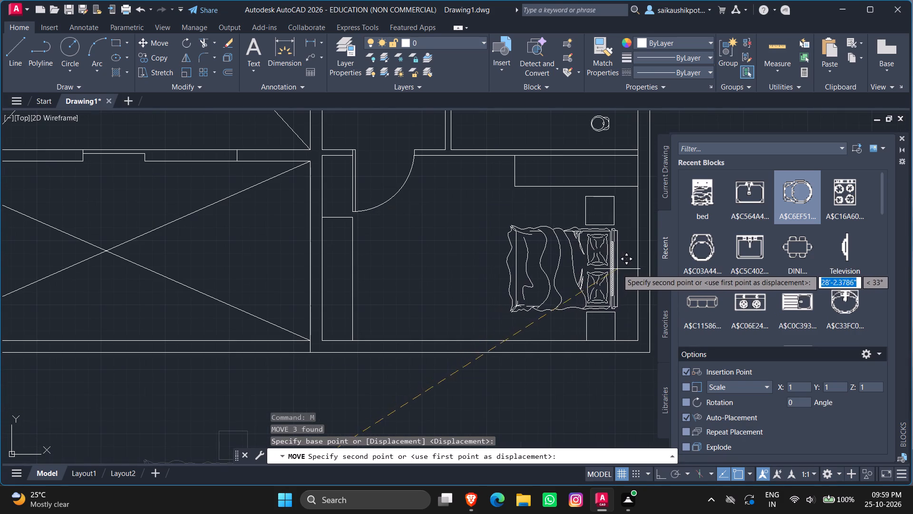
pyautogui.click(632, 265)
pyautogui.press('Escape')
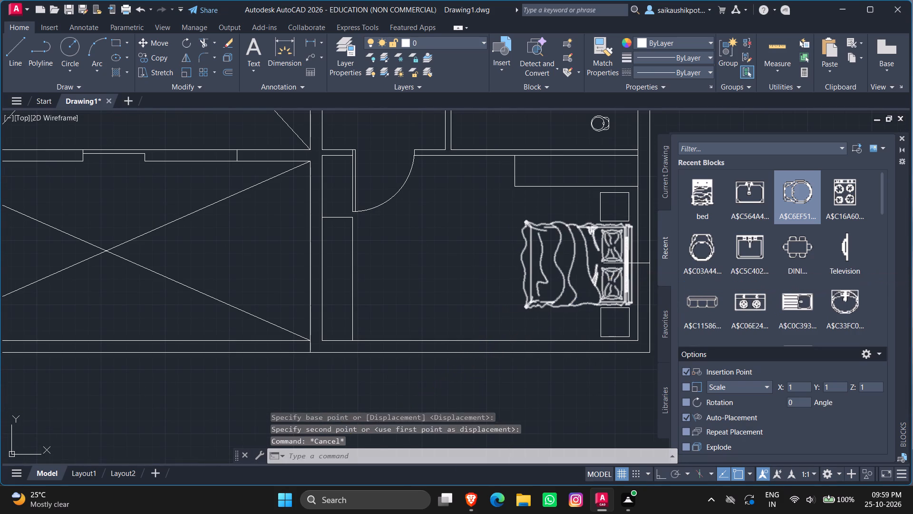
pyautogui.press('Escape')
pyautogui.press('Escape')
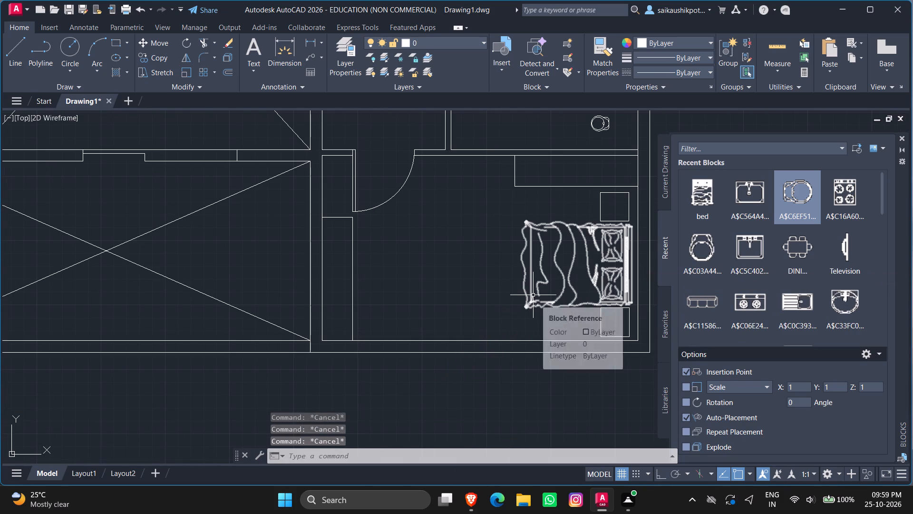
# Close the Blocks palette.
pyautogui.scroll(-4, 510, 302)
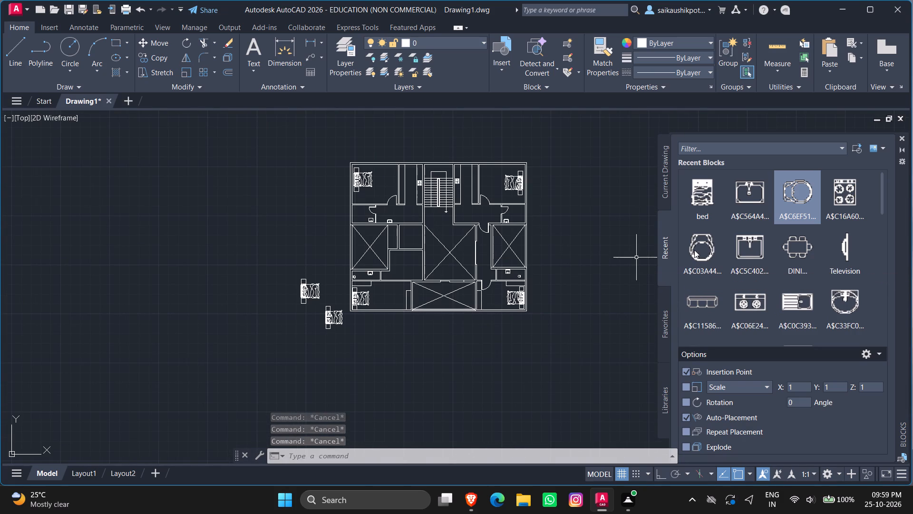
pyautogui.click(903, 138)
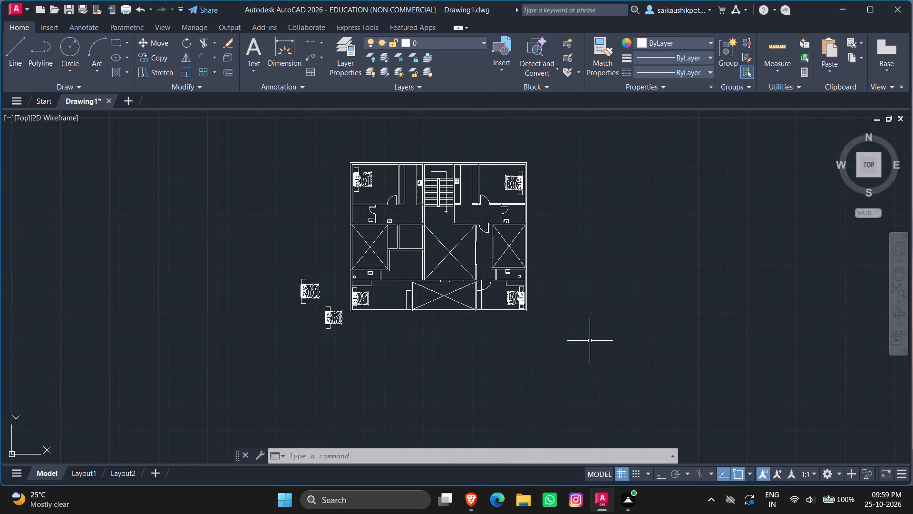
pyautogui.press('Escape')
pyautogui.press('Escape')
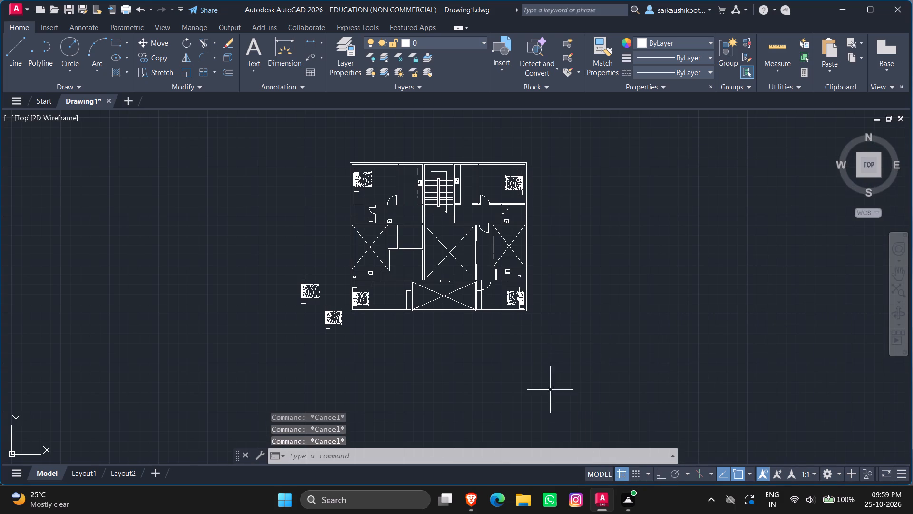
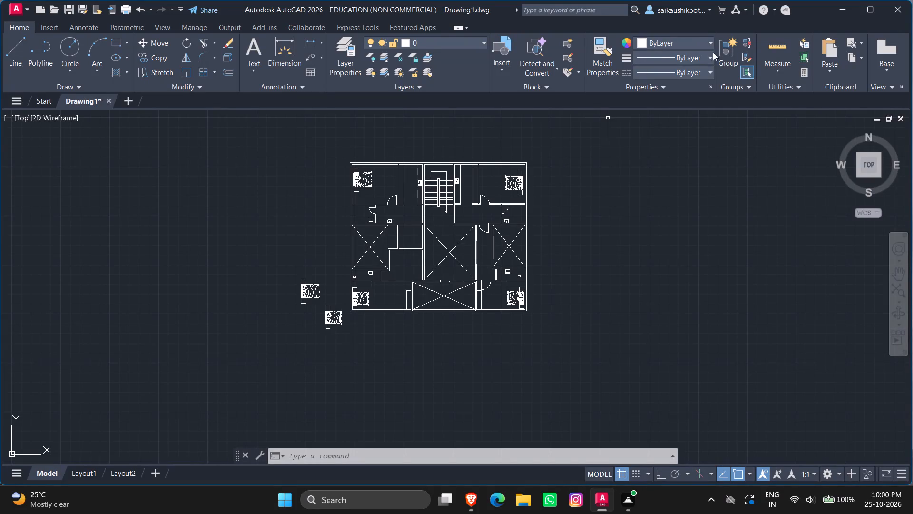
# Load the ACAD_ISO02W100 ISO dash linetype from acadiso.lin into the drawing.
pyautogui.click(700, 61)
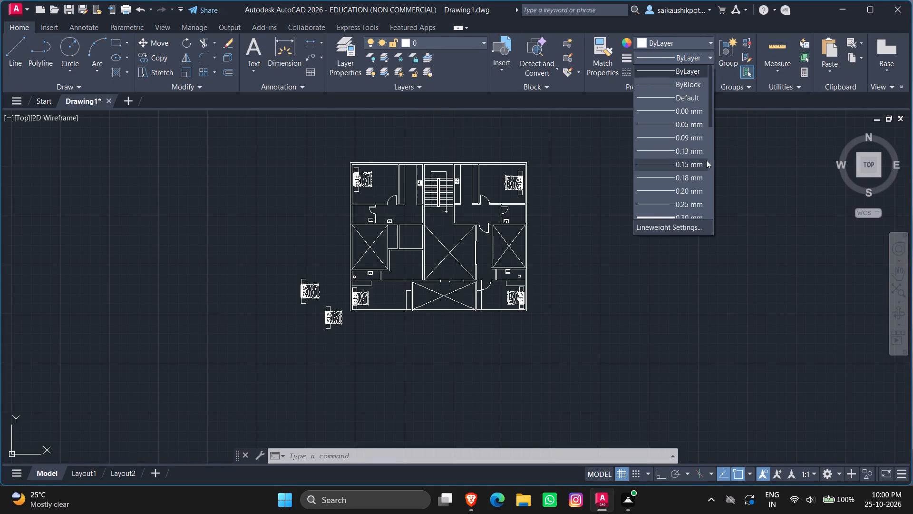
pyautogui.press('Escape')
pyautogui.click(691, 72)
pyautogui.click(671, 127)
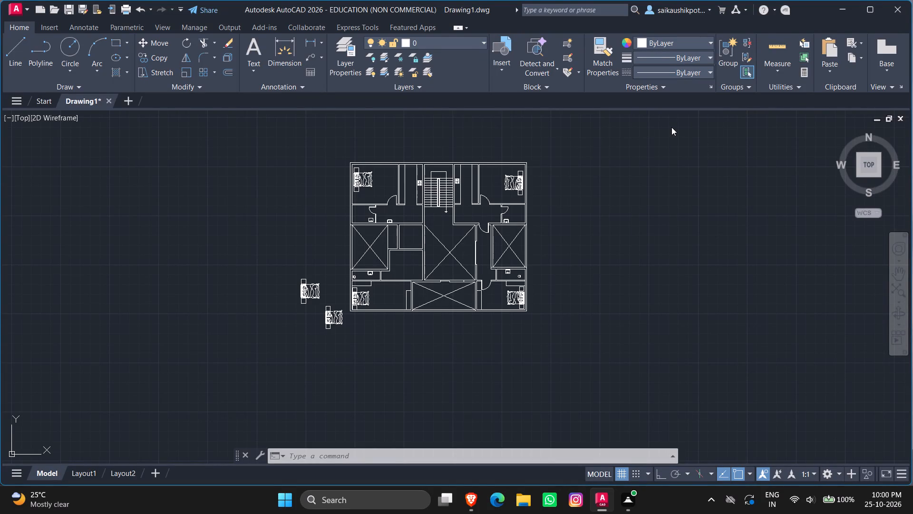
pyautogui.click(585, 146)
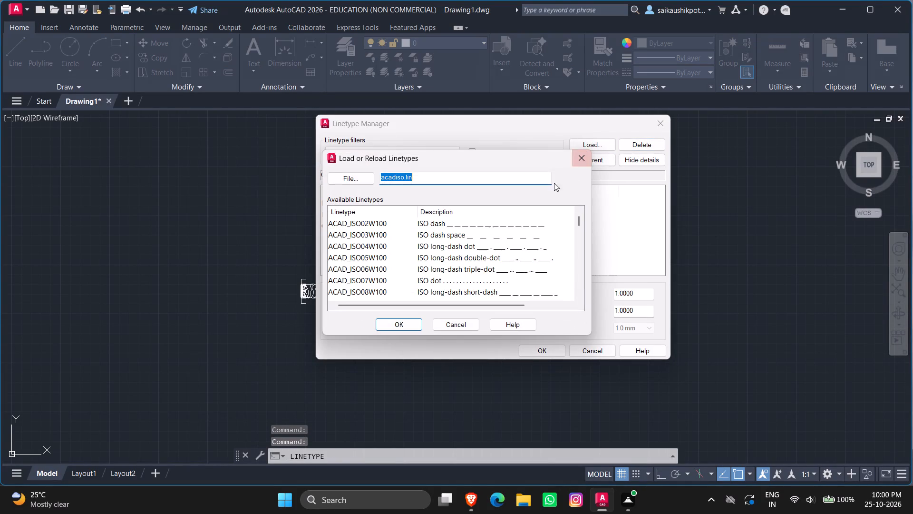
pyautogui.click(485, 225)
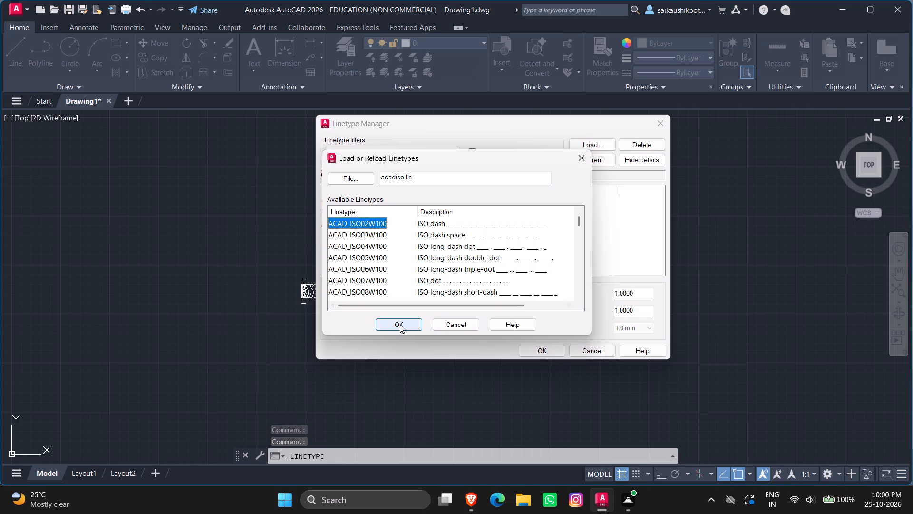
pyautogui.click(400, 325)
pyautogui.click(532, 349)
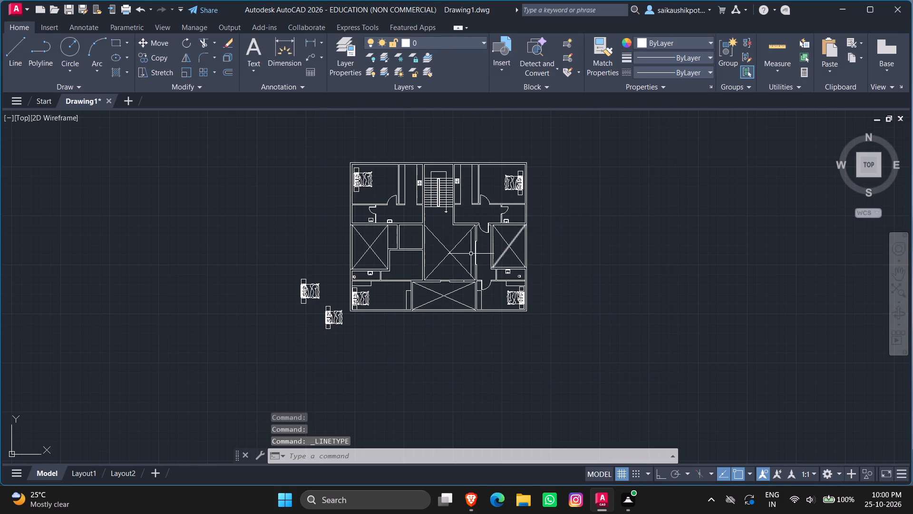
# Assign the ACAD_ISO02W100 linetype to the two crossing diagonals in the central open area.
pyautogui.scroll(2, 451, 246)
pyautogui.moveTo(486, 293); pyautogui.dragTo(475, 292)
pyautogui.click(426, 259)
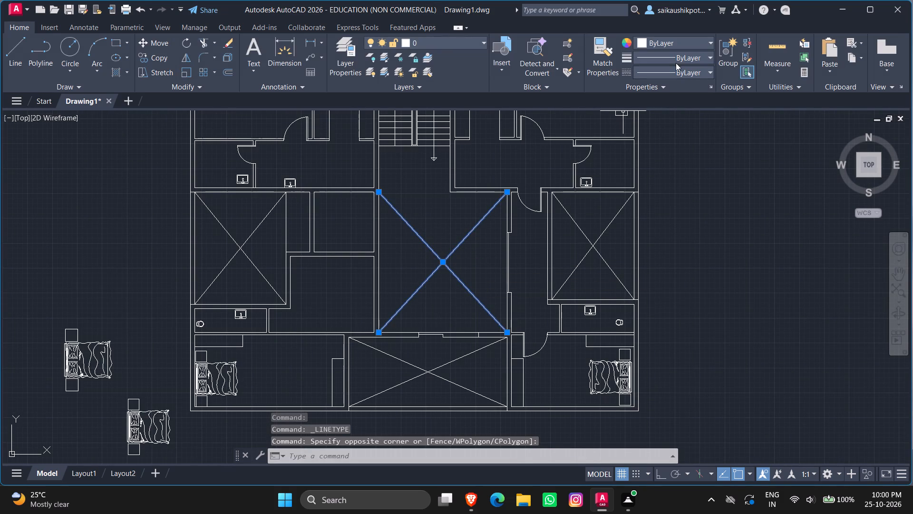
pyautogui.click(677, 73)
pyautogui.click(672, 109)
pyautogui.press('Escape')
# Assign the ACAD_ISO02W100 linetype to the crossing diagonals of the eastern and western open areas.
pyautogui.click(614, 252)
pyautogui.click(586, 234)
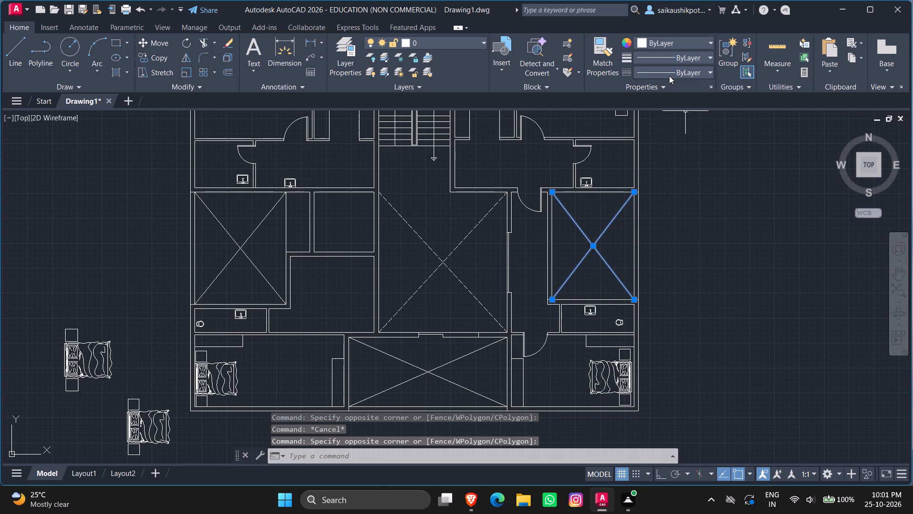
pyautogui.click(668, 70)
pyautogui.click(661, 111)
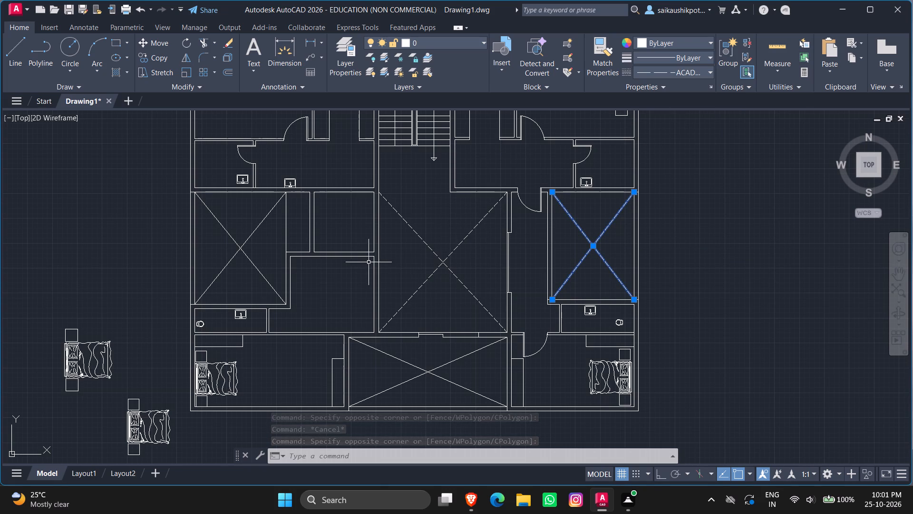
pyautogui.click(259, 258)
pyautogui.click(219, 230)
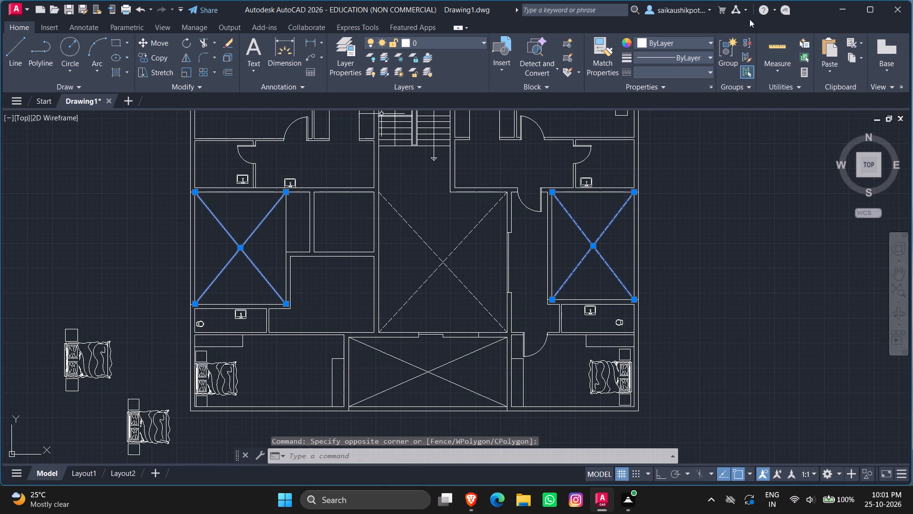
pyautogui.click(693, 71)
pyautogui.click(660, 114)
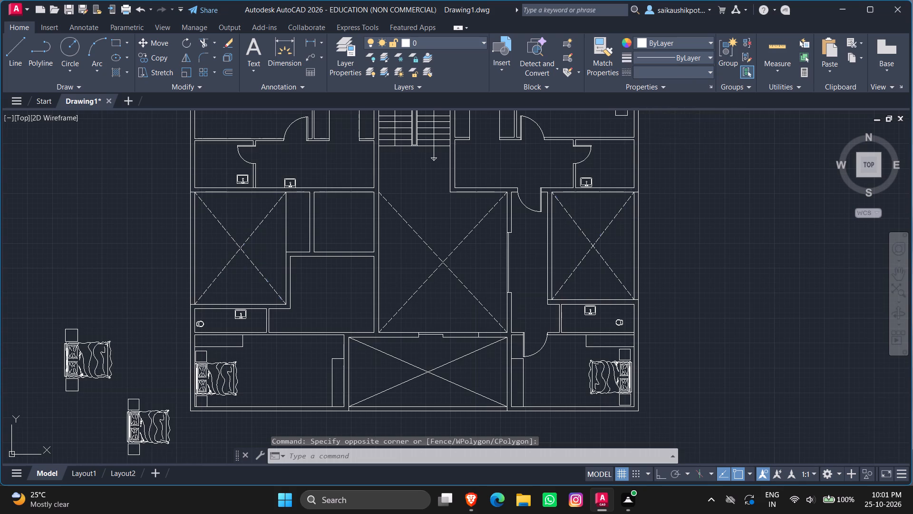
# Assign the ACAD_ISO02W100 linetype to the crossing diagonals of the southern open area.
pyautogui.scroll(-2, 605, 147)
pyautogui.scroll(3, 552, 215)
pyautogui.scroll(1, 515, 278)
pyautogui.moveTo(512, 299); pyautogui.dragTo(502, 295)
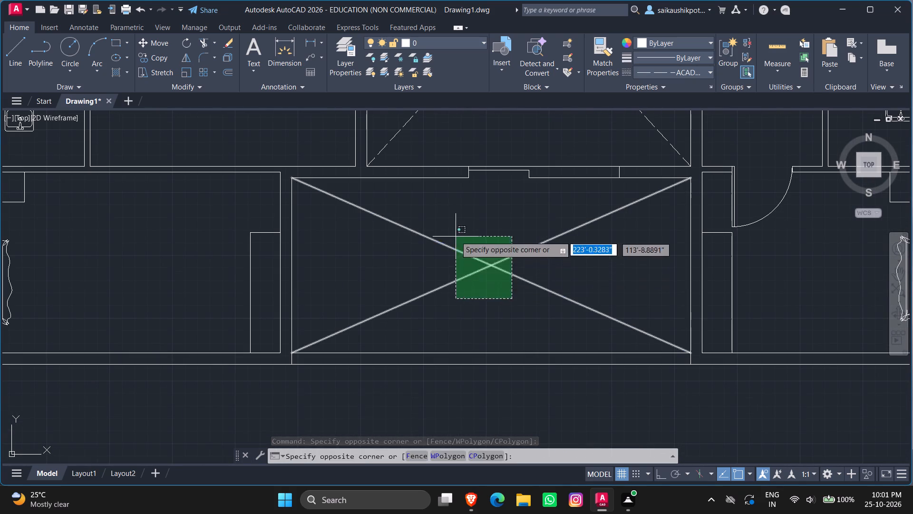
pyautogui.click(456, 236)
pyautogui.click(690, 73)
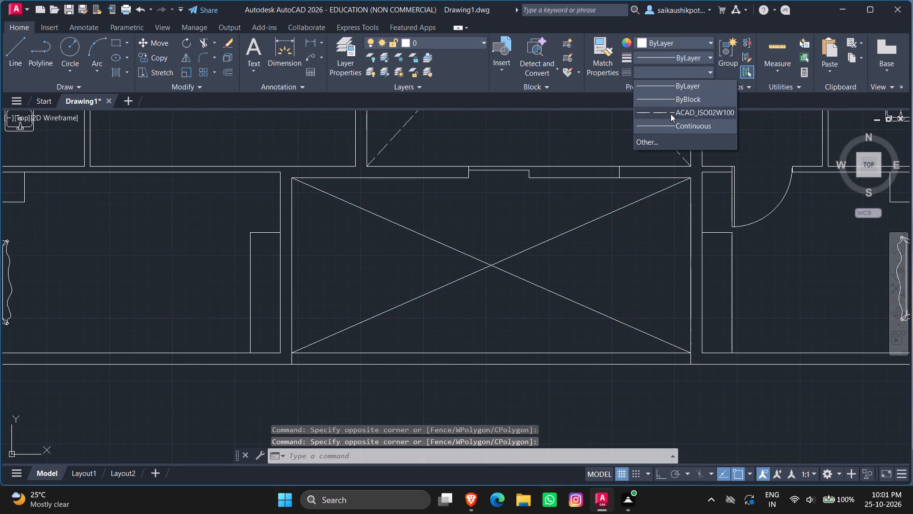
pyautogui.click(670, 114)
pyautogui.press('Escape')
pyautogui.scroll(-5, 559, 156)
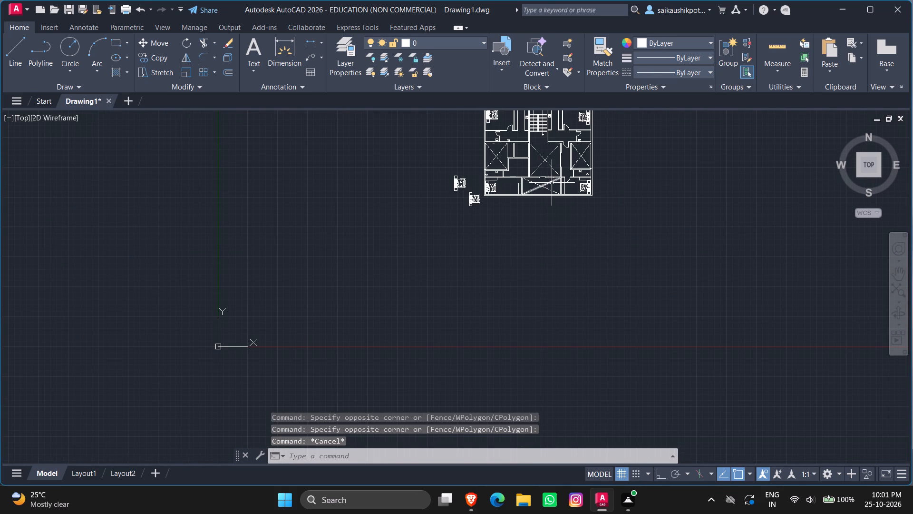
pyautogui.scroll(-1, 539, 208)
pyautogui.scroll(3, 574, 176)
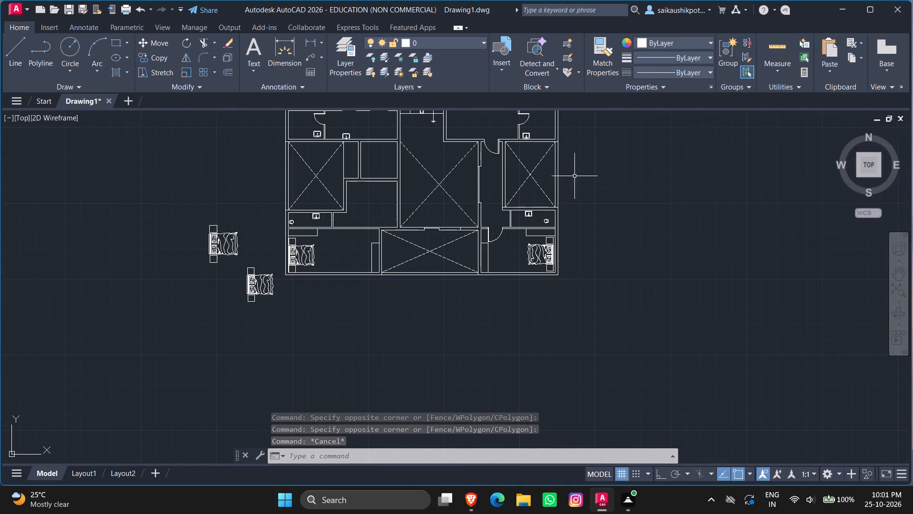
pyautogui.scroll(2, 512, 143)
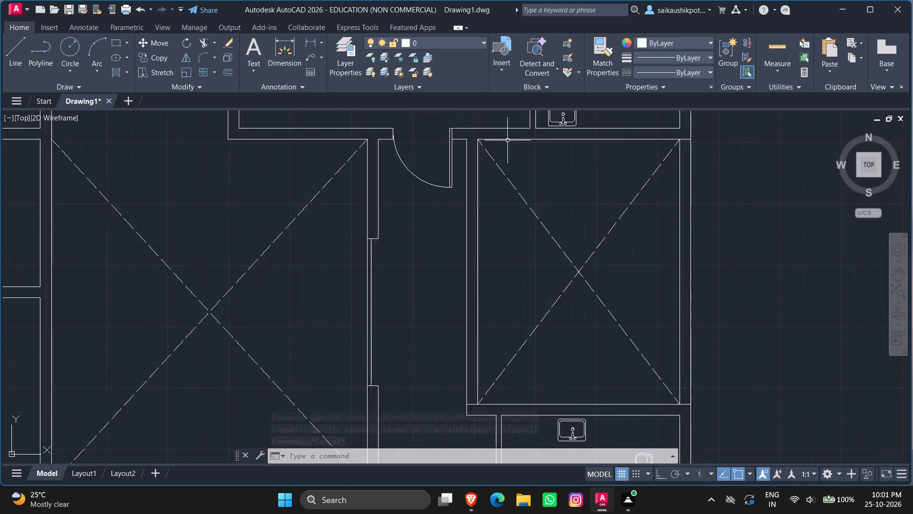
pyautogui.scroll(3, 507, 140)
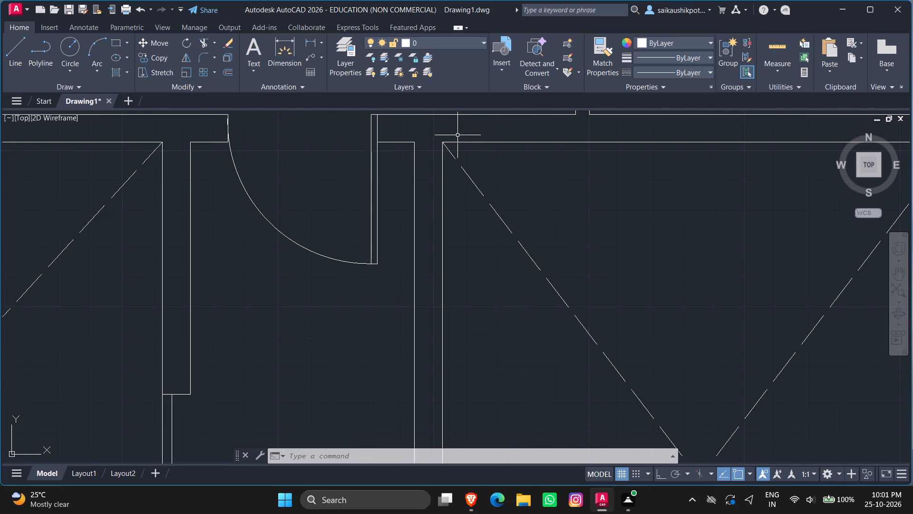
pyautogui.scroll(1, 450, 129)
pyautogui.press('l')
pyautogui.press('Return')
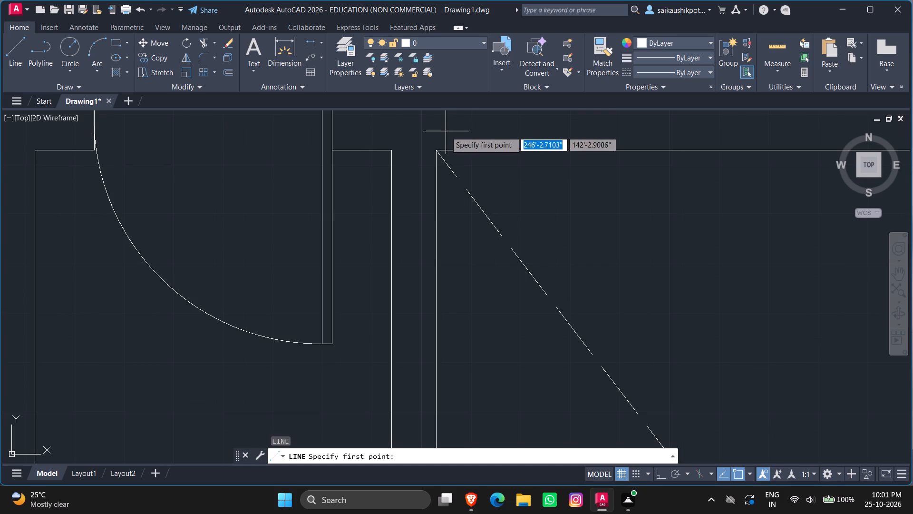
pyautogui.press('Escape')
# Join the two collinear wall lines across the gap between the door and the eastern open area's northwest corner.
pyautogui.click(461, 151)
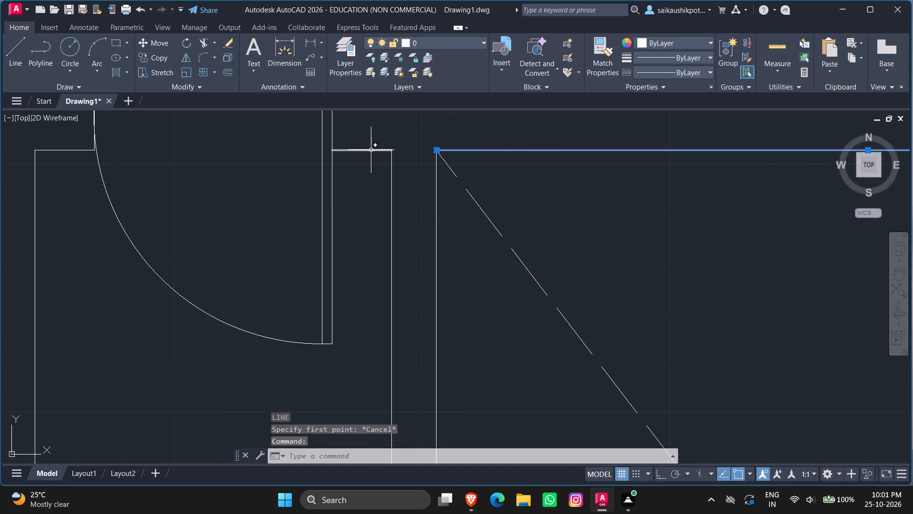
pyautogui.click(371, 151)
pyautogui.write('join')
pyautogui.press('Return')
pyautogui.press('Escape')
pyautogui.press('Escape')
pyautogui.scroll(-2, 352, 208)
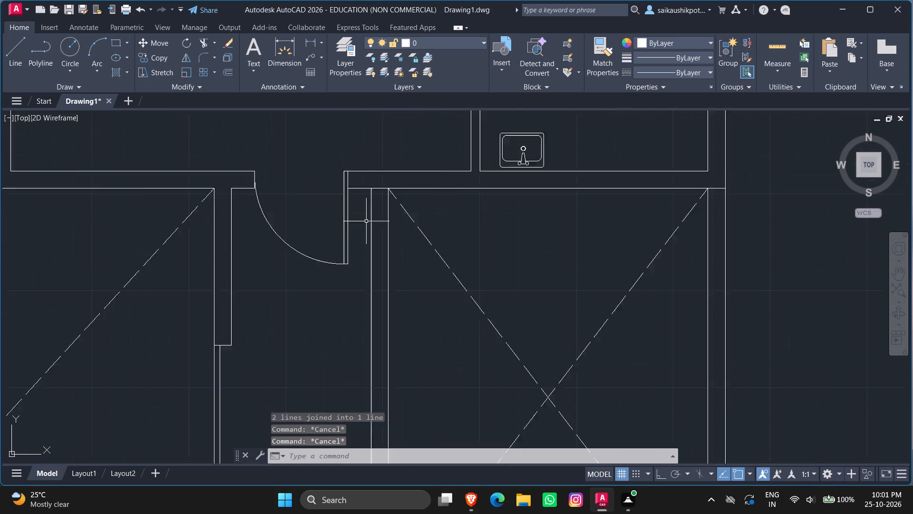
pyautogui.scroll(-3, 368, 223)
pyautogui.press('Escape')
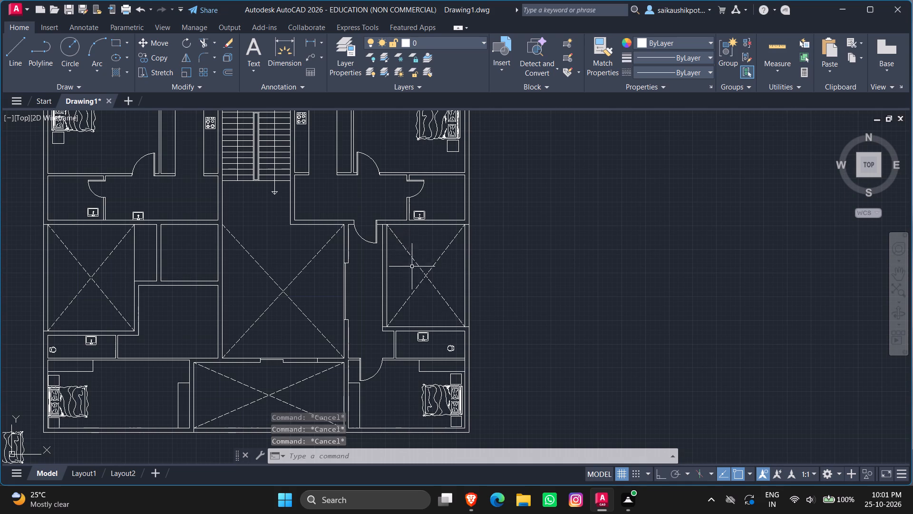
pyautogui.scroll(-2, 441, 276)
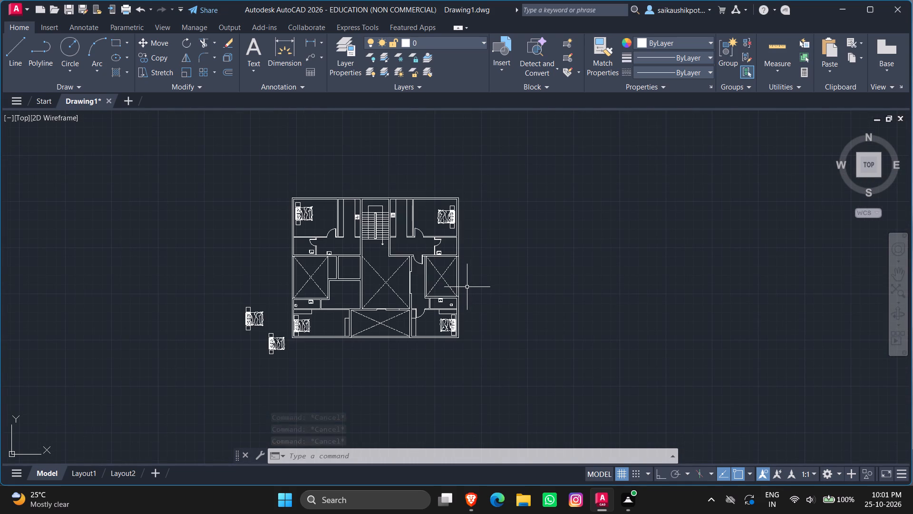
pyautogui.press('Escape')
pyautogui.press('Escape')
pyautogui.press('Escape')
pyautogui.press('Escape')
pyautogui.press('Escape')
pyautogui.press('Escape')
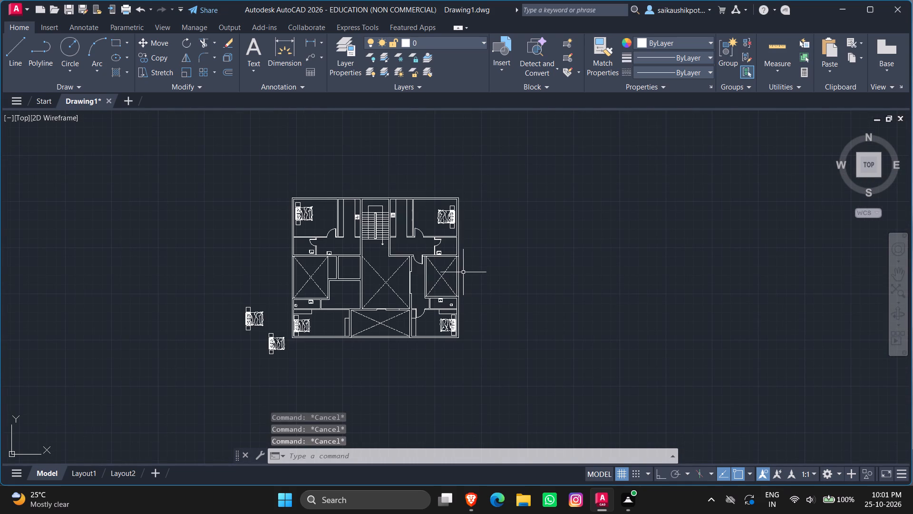
# Delete both spare bed sets with their side tables lying outside the plan to the southwest.
pyautogui.scroll(-1, 463, 272)
pyautogui.scroll(2, 336, 309)
pyautogui.scroll(2, 368, 358)
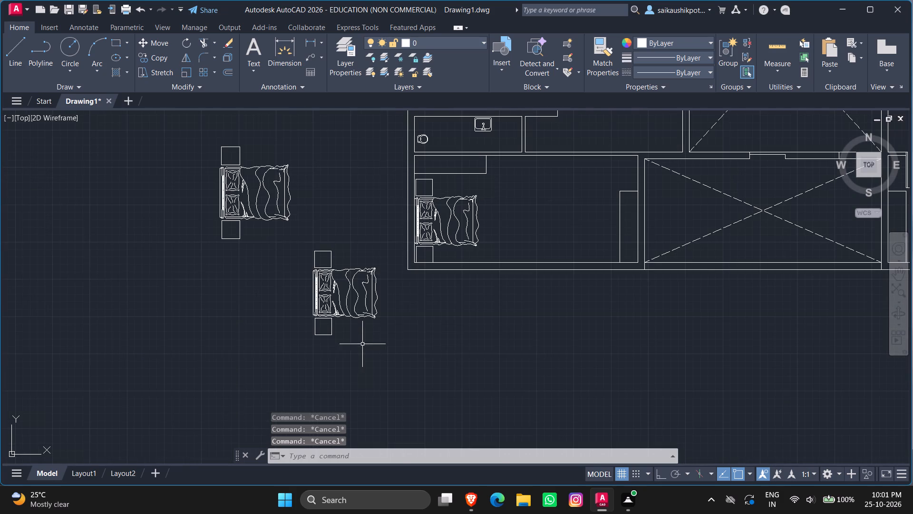
pyautogui.click(363, 344)
pyautogui.click(299, 257)
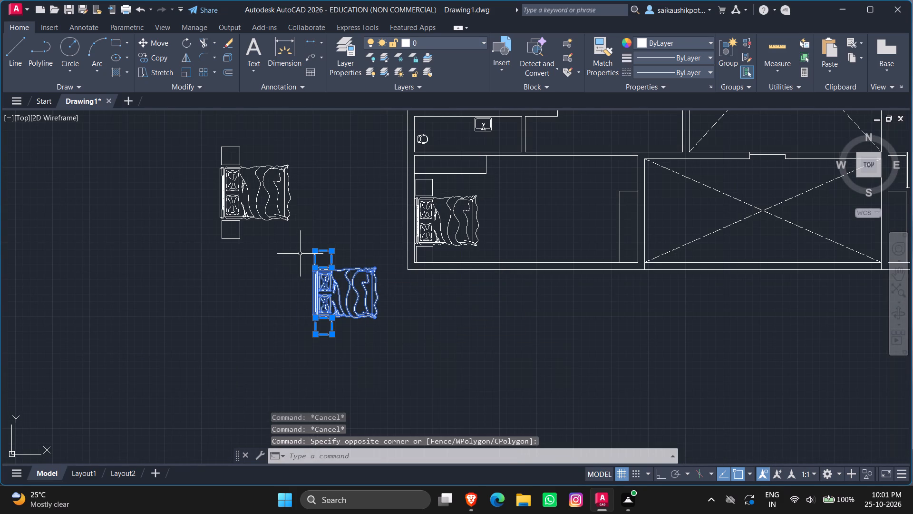
pyautogui.press('Delete')
pyautogui.moveTo(293, 257); pyautogui.dragTo(285, 246)
pyautogui.click(218, 134)
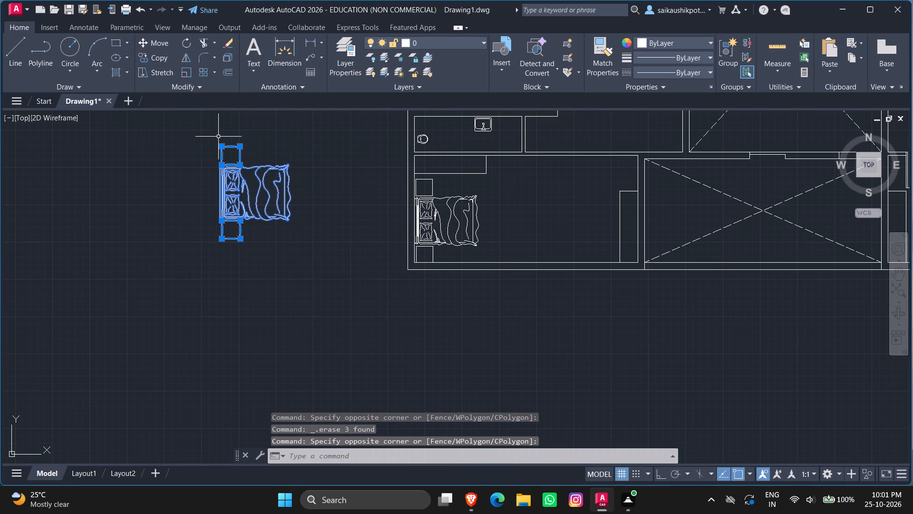
pyautogui.press('Delete')
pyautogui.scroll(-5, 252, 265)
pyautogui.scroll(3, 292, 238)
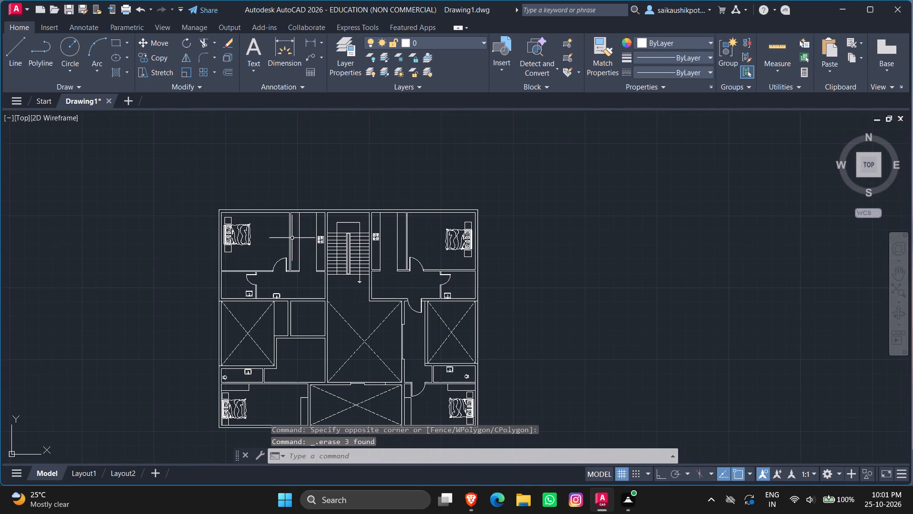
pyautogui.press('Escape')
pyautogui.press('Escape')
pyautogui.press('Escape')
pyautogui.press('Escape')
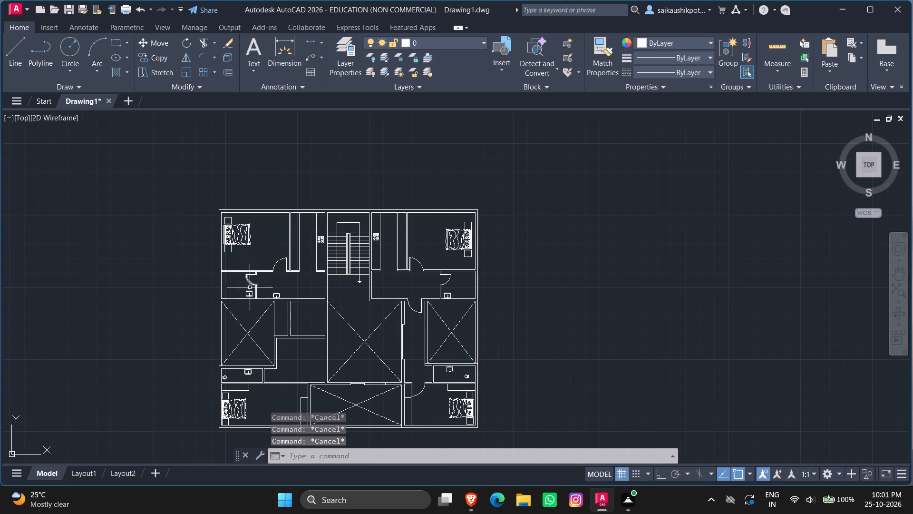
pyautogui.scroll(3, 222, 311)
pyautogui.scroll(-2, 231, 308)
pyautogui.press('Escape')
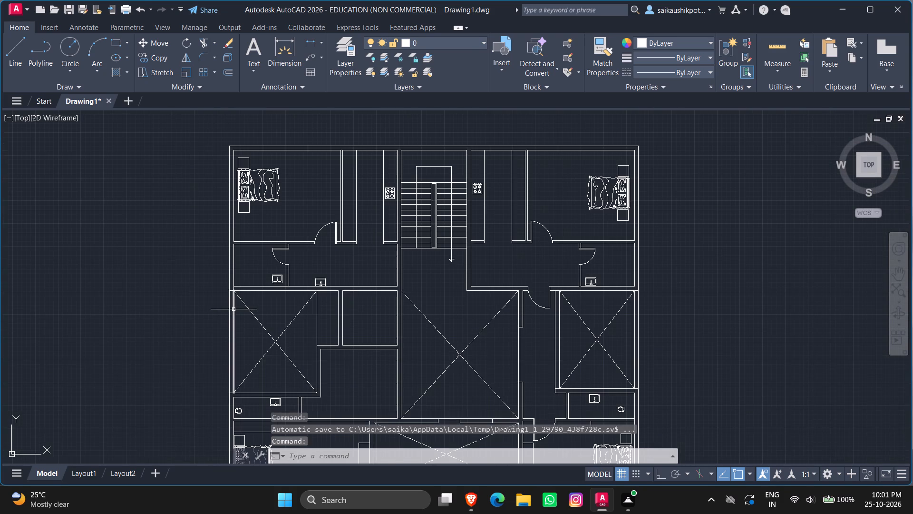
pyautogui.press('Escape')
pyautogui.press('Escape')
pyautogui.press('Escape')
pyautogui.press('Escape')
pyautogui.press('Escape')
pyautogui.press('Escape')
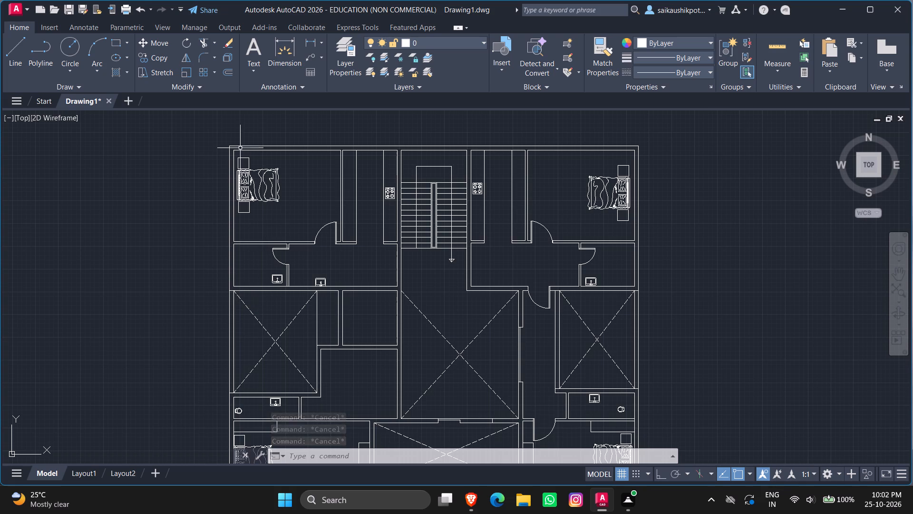
# Add a two-line multiline text label "UNIT E" and "(2BHK)" in the northwest unit, in the room east of the wash basins.
pyautogui.click(254, 48)
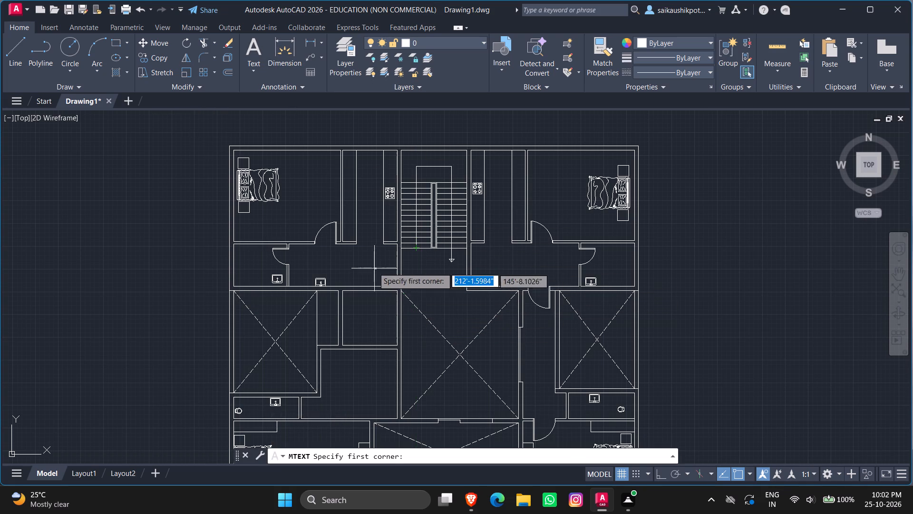
pyautogui.scroll(4, 359, 260)
pyautogui.click(285, 248)
pyautogui.click(418, 319)
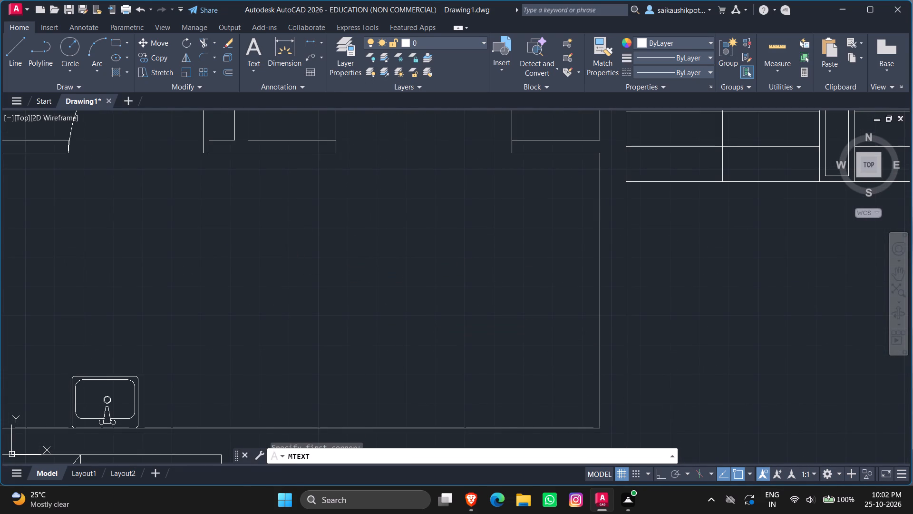
pyautogui.write('unit')
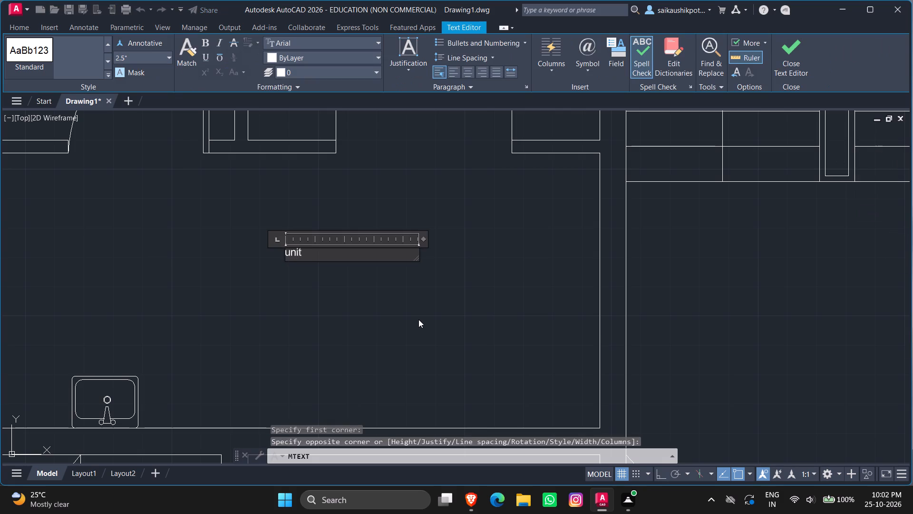
pyautogui.press('BackSpace')
pyautogui.press('BackSpace')
pyautogui.press('BackSpace')
pyautogui.press('BackSpace')
pyautogui.press('BackSpace')
pyautogui.press('BackSpace')
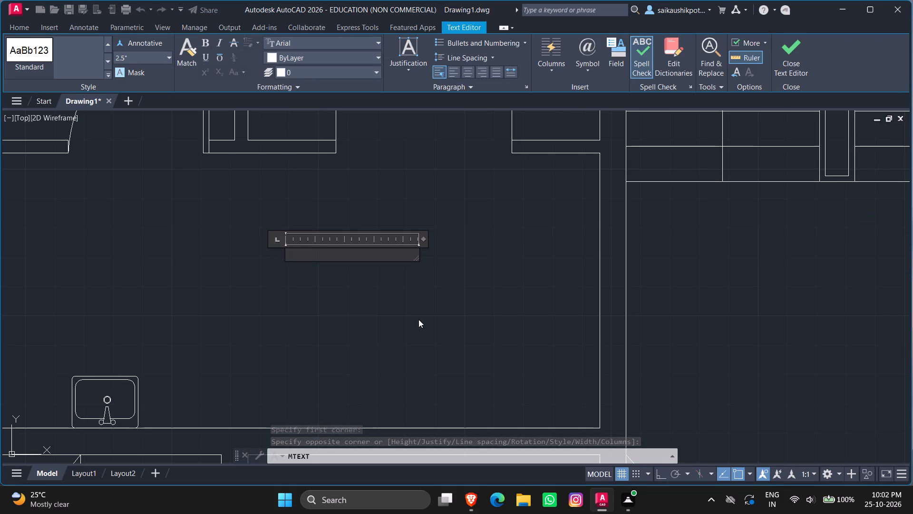
pyautogui.write('UNIT')
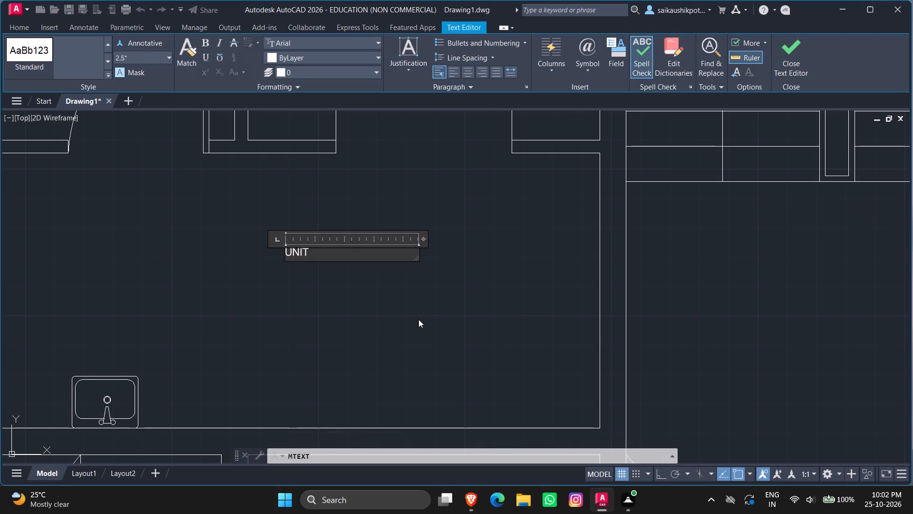
pyautogui.press('space')
pyautogui.write('E')
pyautogui.press('space')
pyautogui.press('Return')
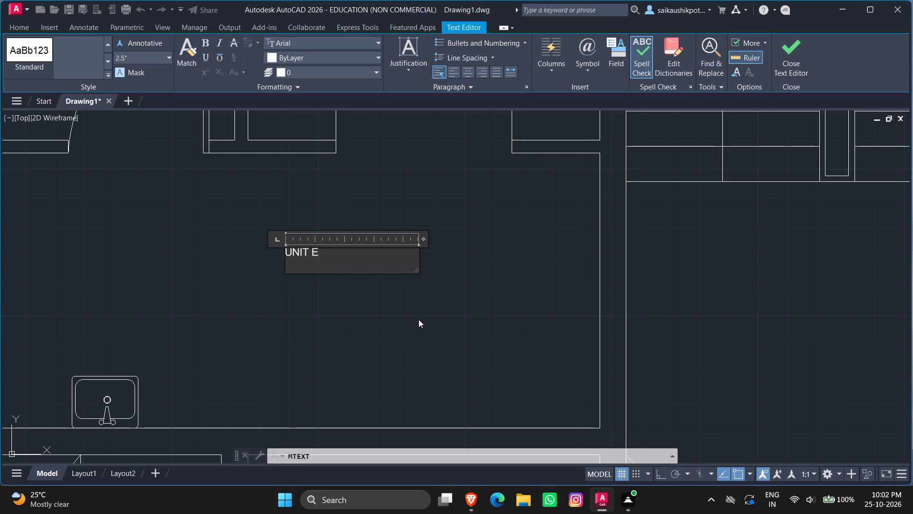
pyautogui.hotkey('shift', '(')
pyautogui.write('2BHK')
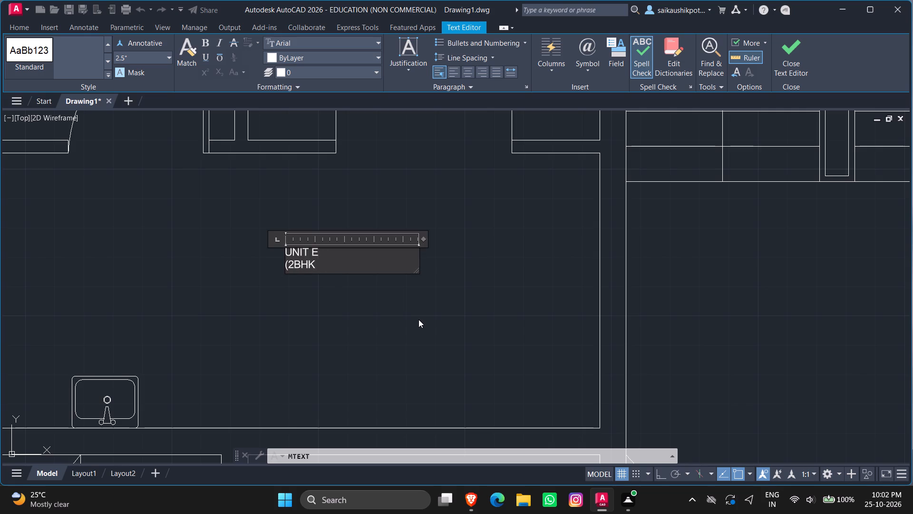
pyautogui.hotkey('shift', ')')
pyautogui.press('Escape')
pyautogui.press('Return')
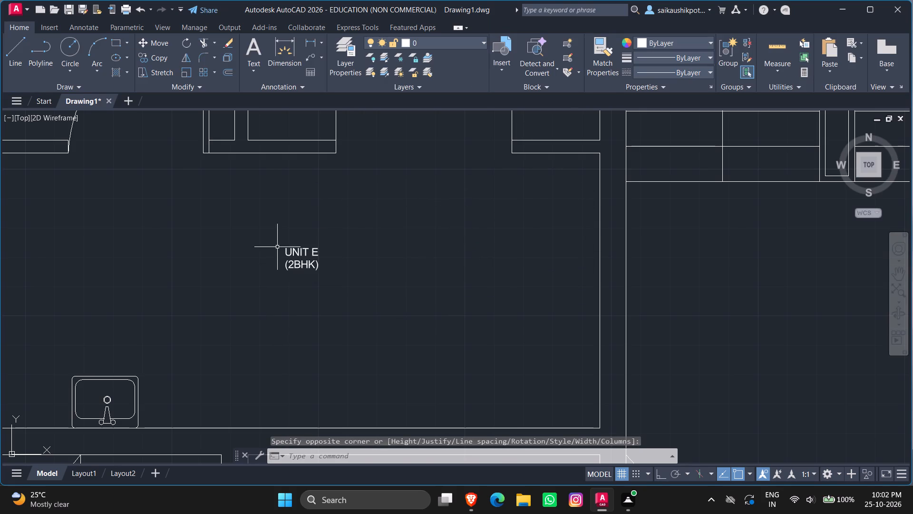
# Scale the UNIT E (2BHK) label up by a factor of about 5.5 from its upper-left corner.
pyautogui.moveTo(274, 232); pyautogui.dragTo(293, 241)
pyautogui.click(414, 340)
pyautogui.write('SC')
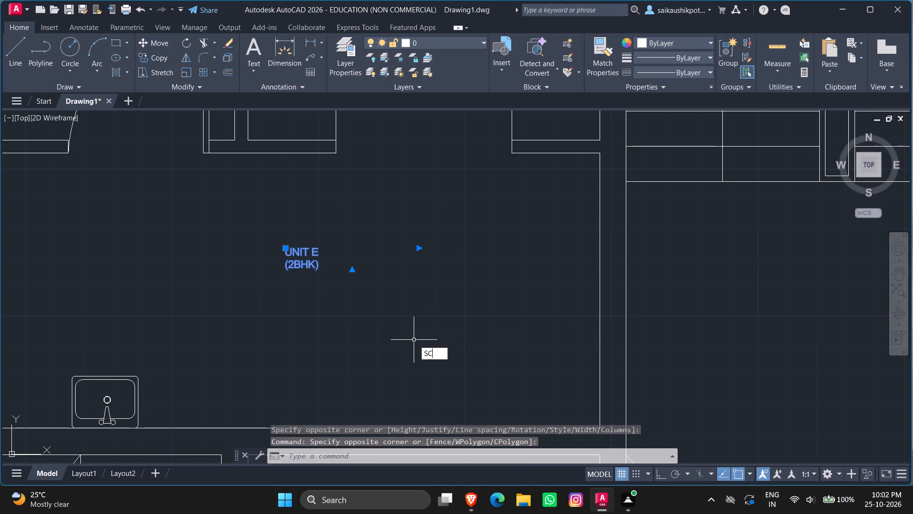
pyautogui.press('Return')
pyautogui.scroll(3, 290, 261)
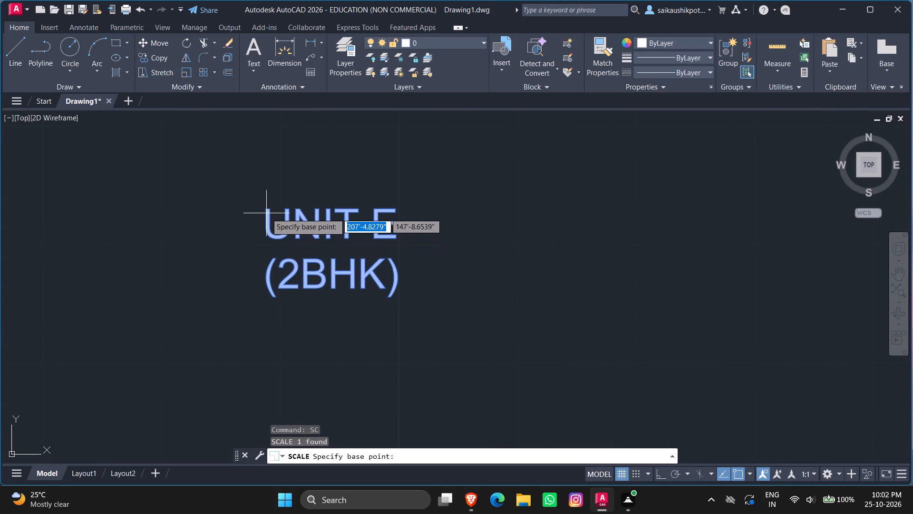
pyautogui.click(267, 211)
pyautogui.scroll(-2, 384, 267)
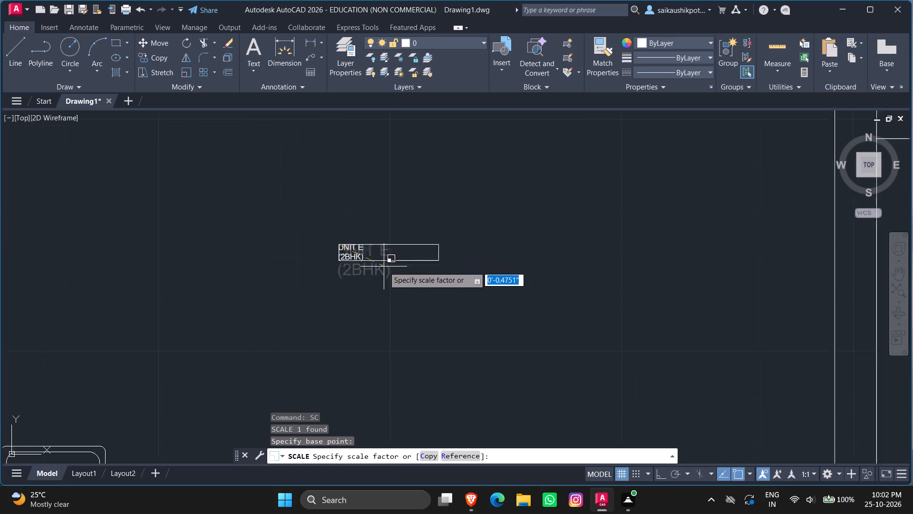
pyautogui.scroll(-3, 384, 267)
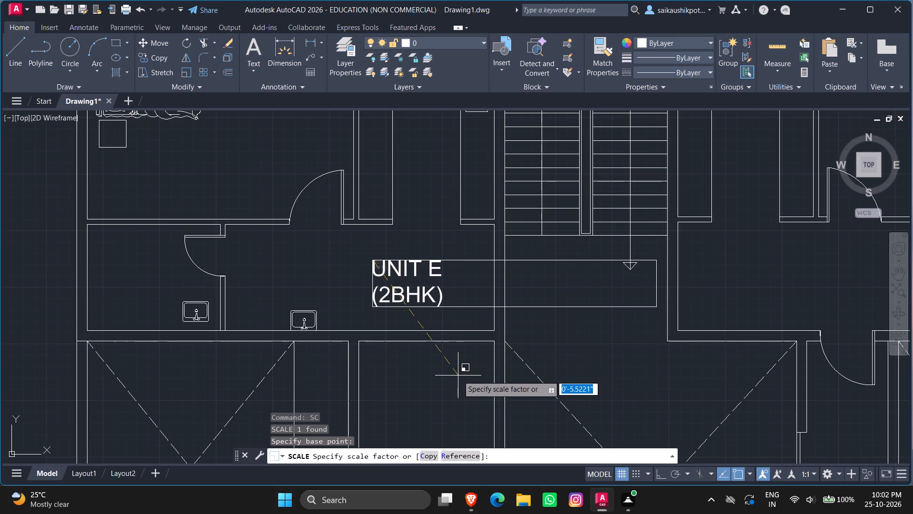
pyautogui.click(458, 376)
# Copy the UNIT E (2BHK) label into the matching room of the northeast unit, east of the staircase.
pyautogui.click(419, 267)
pyautogui.click(352, 276)
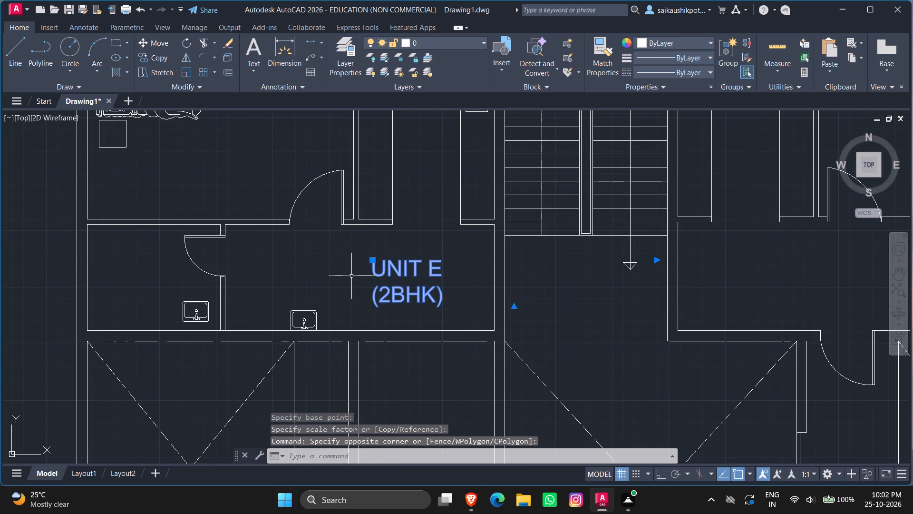
pyautogui.hotkey('ctrl', 'c')
pyautogui.hotkey('ctrl', 'v')
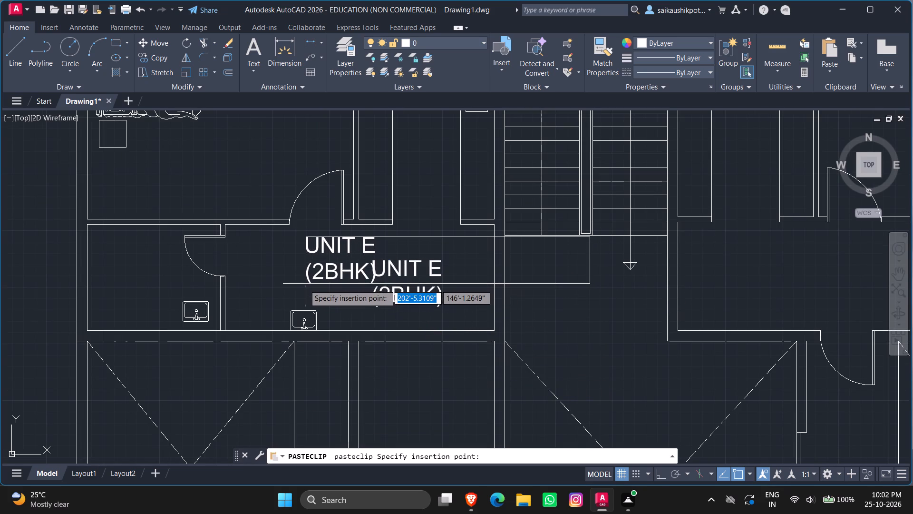
pyautogui.scroll(-3, 299, 287)
pyautogui.scroll(3, 418, 294)
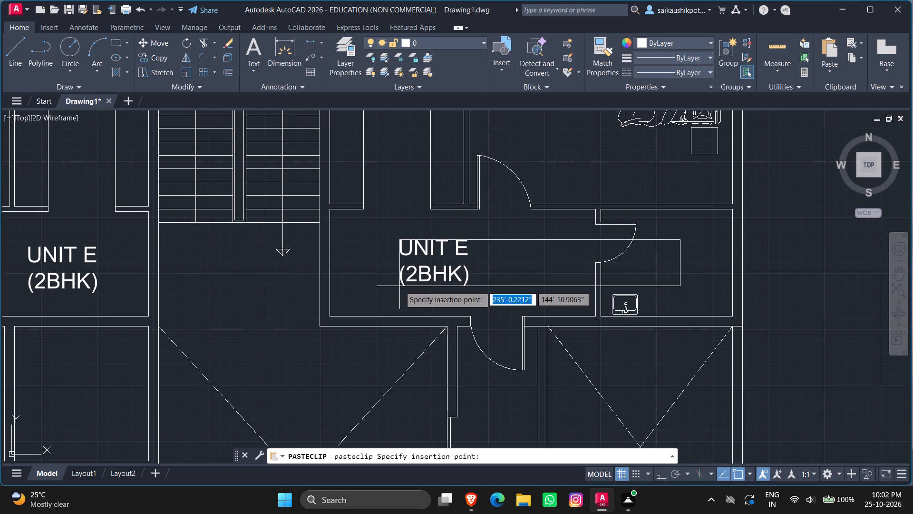
pyautogui.click(399, 286)
# Edit the copied label in the northeast unit so that its first line reads UNIT A.
pyautogui.doubleClick(415, 252)
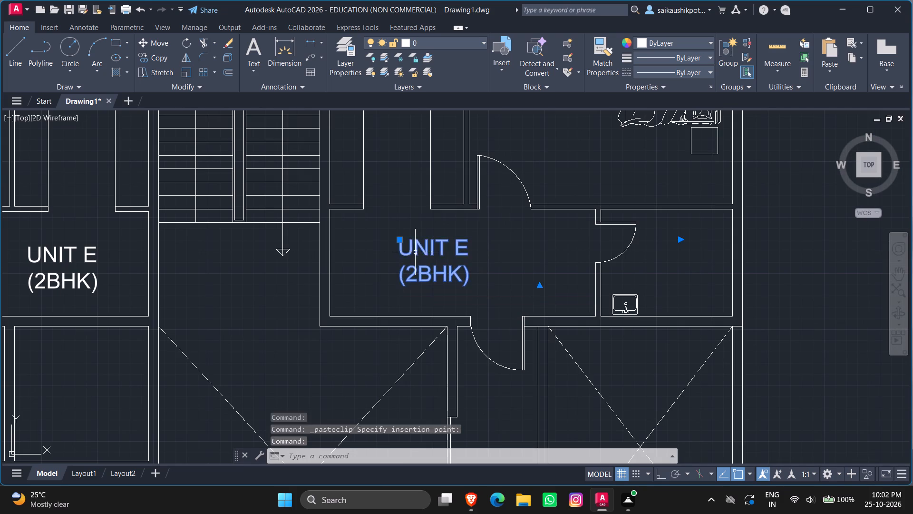
pyautogui.click(464, 251)
pyautogui.press('BackSpace')
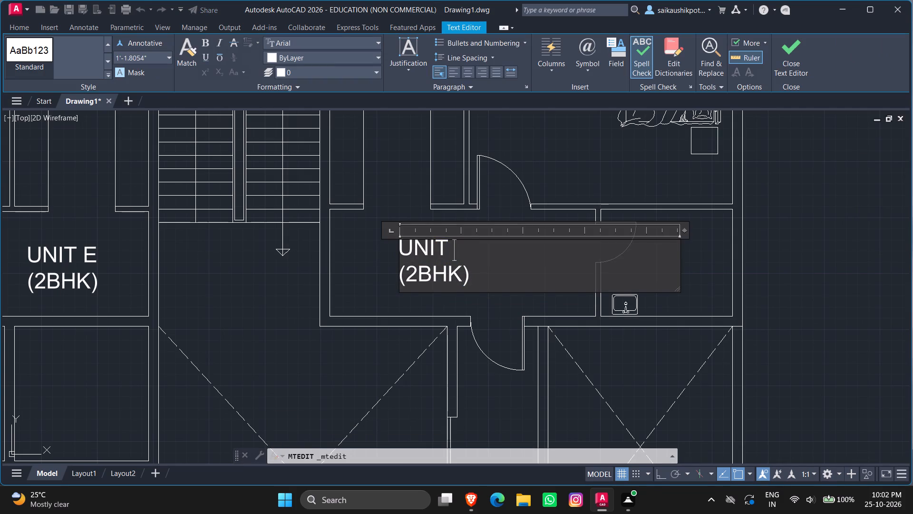
pyautogui.press('a')
pyautogui.press('Escape')
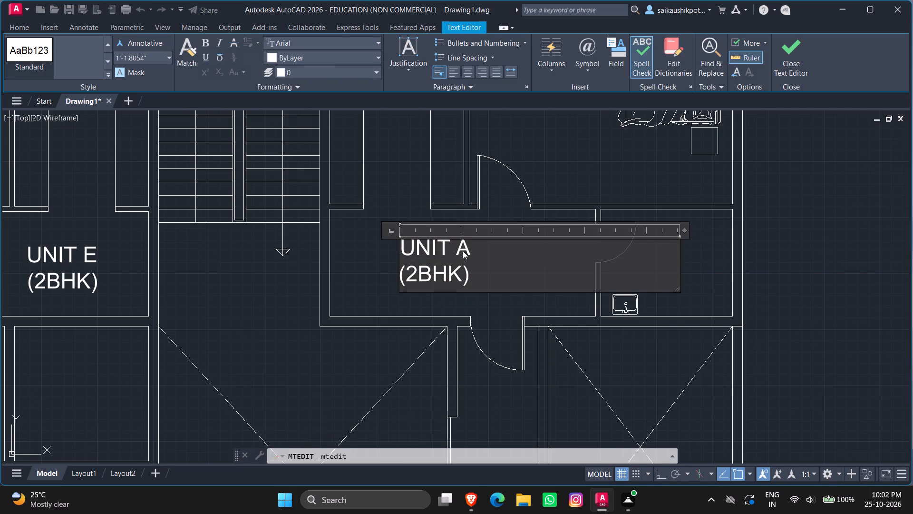
pyautogui.press('BackSpace')
pyautogui.press('Return')
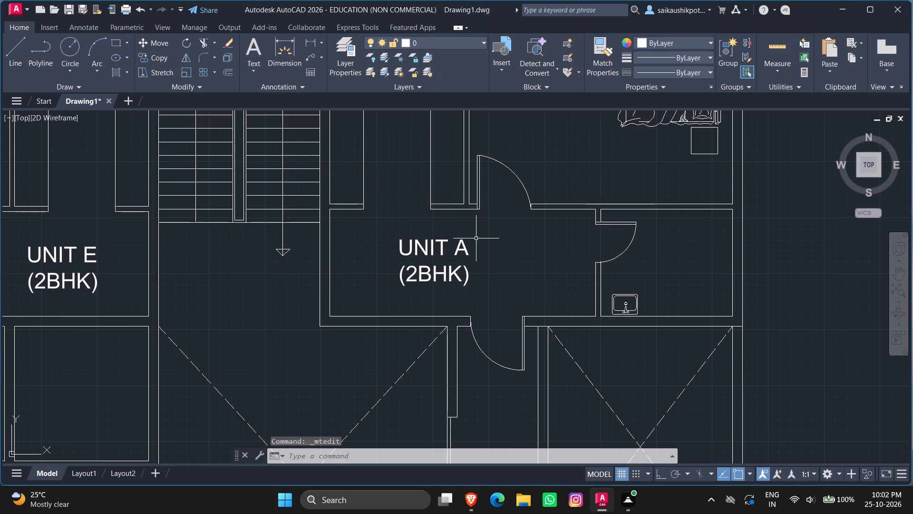
# Draw a rectangle about 8'-7" by 8'-4" around the diagonals' crossing point in the central open area.
pyautogui.scroll(-3, 463, 232)
pyautogui.scroll(1, 402, 339)
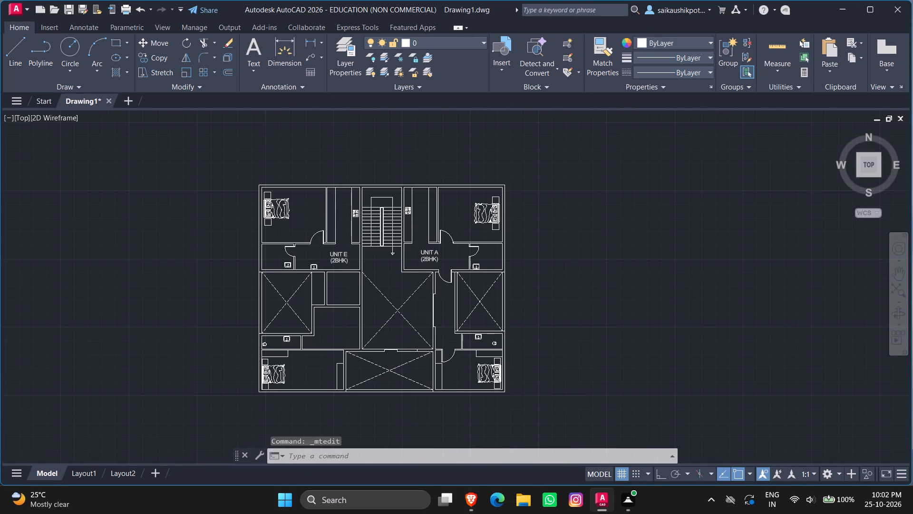
pyautogui.scroll(2, 402, 339)
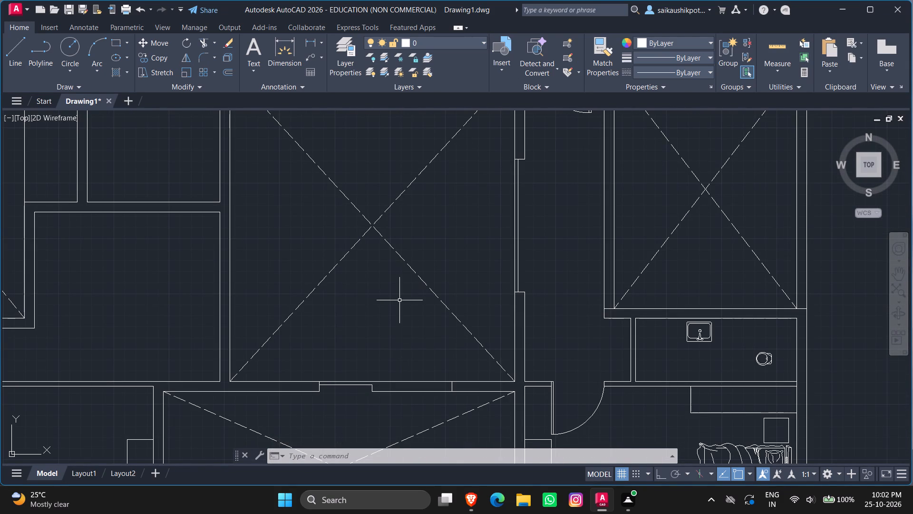
pyautogui.click(115, 43)
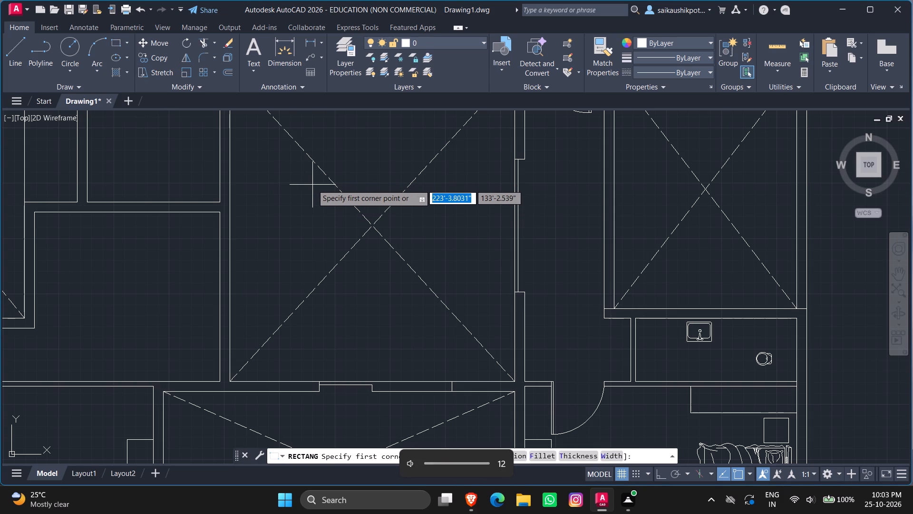
pyautogui.click(319, 178)
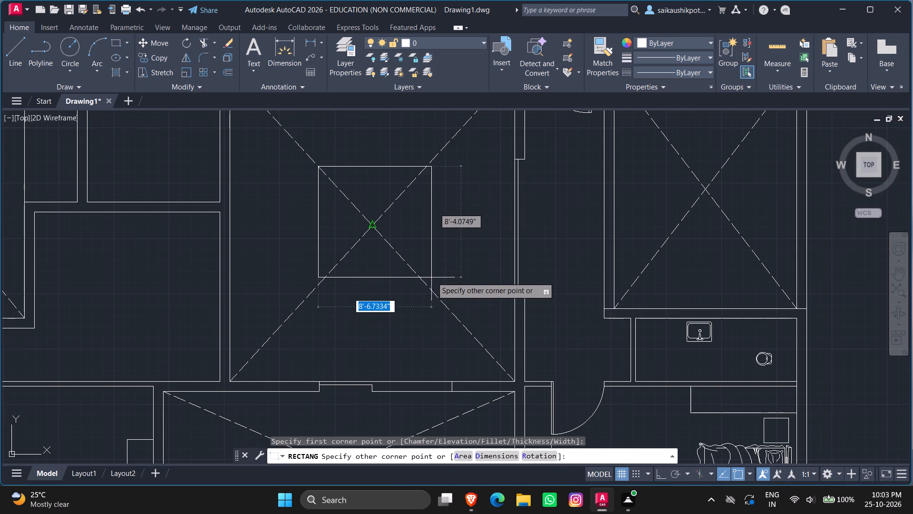
pyautogui.click(432, 276)
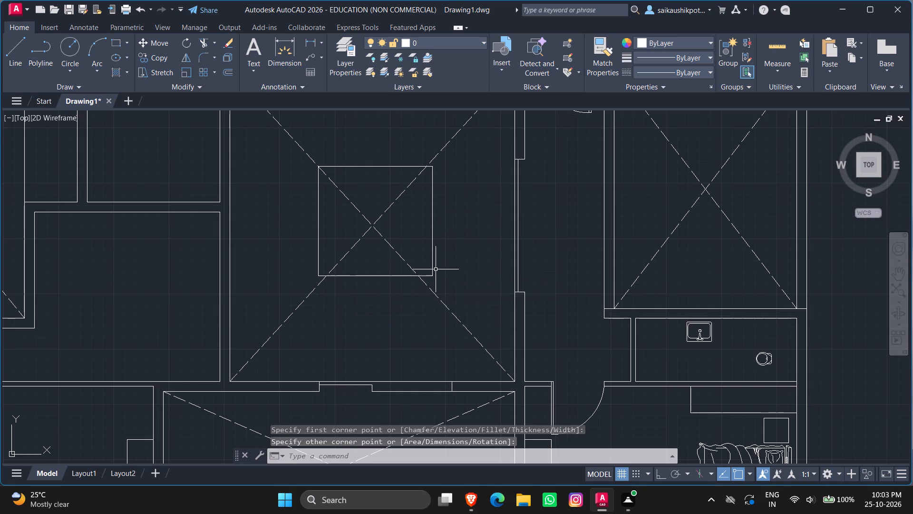
pyautogui.press('Escape')
pyautogui.press('Escape')
pyautogui.press('Escape')
# Trim the portions of both dashed diagonals lying inside the rectangle in the central open area.
pyautogui.write('TR')
pyautogui.press('Return')
pyautogui.press('Return')
pyautogui.moveTo(398, 246); pyautogui.dragTo(370, 202)
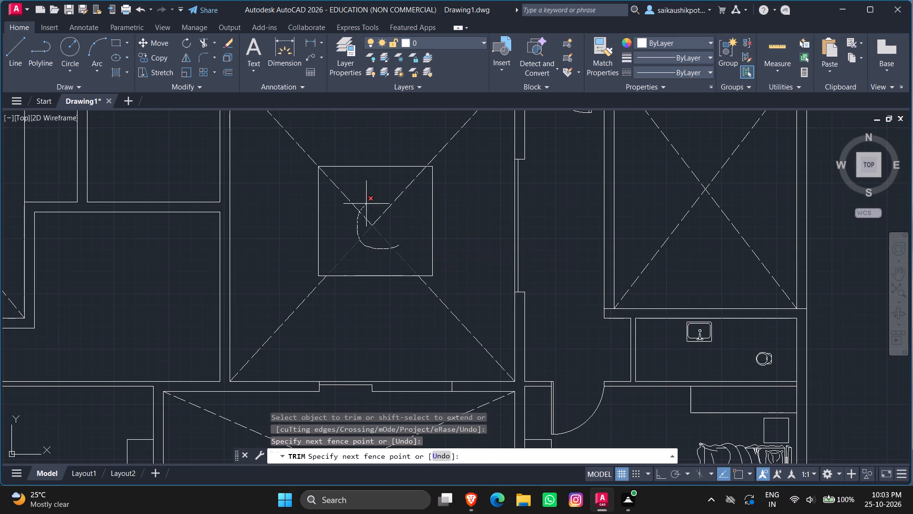
pyautogui.moveTo(370, 202); pyautogui.dragTo(381, 238)
pyautogui.press('Escape')
pyautogui.press('Escape')
pyautogui.press('Escape')
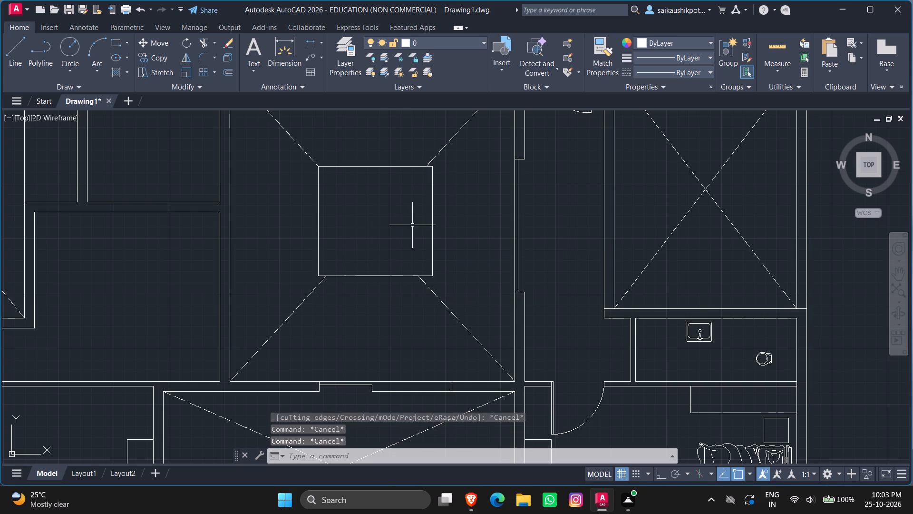
# Delete the rectangle used as the trimming boundary in the central open area.
pyautogui.moveTo(446, 215); pyautogui.dragTo(415, 223)
pyautogui.click(385, 228)
pyautogui.press('Delete')
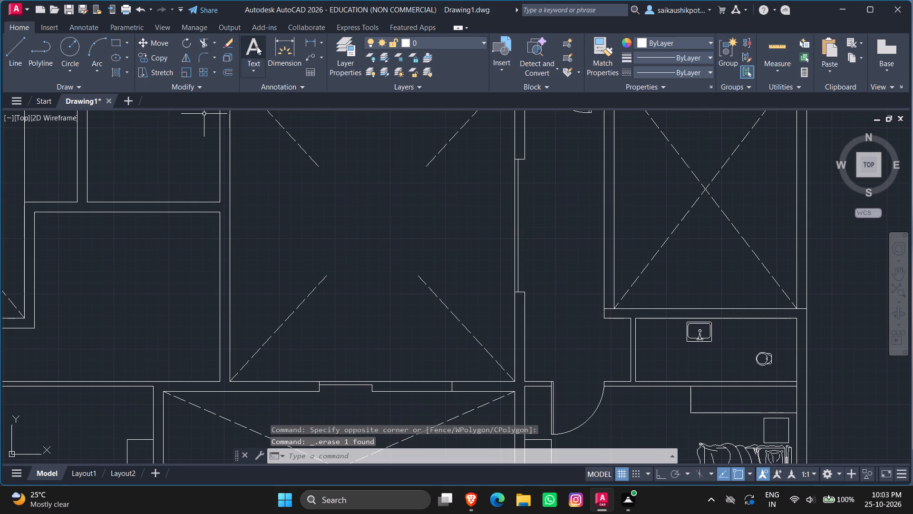
# Copy the UNIT E (2BHK) label into the cleared middle of the central open area.
pyautogui.scroll(-3, 194, 223)
pyautogui.scroll(1, 174, 161)
pyautogui.click(173, 159)
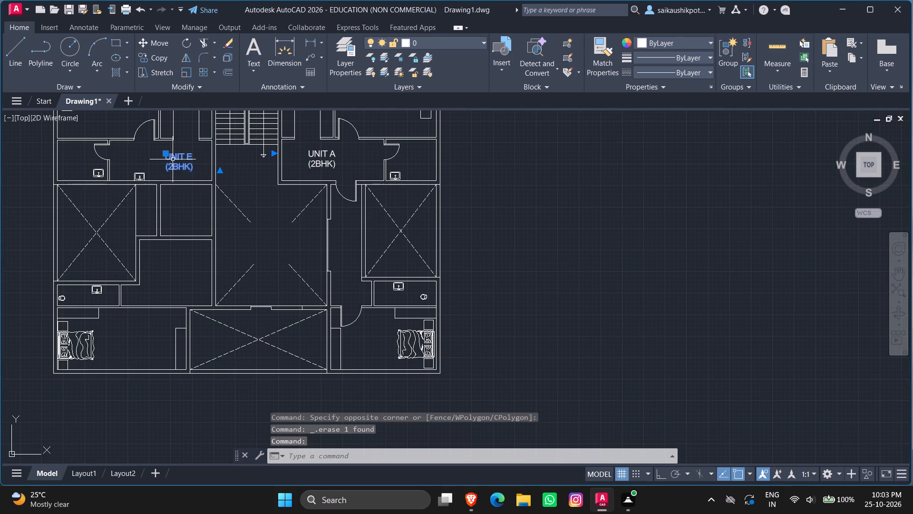
pyautogui.hotkey('ctrl', 'c')
pyautogui.hotkey('ctrl', 'v')
pyautogui.scroll(3, 248, 259)
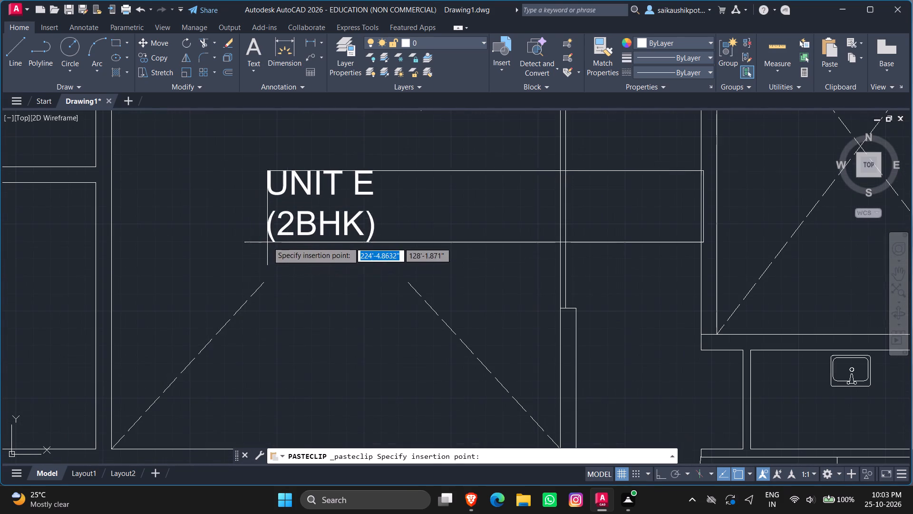
pyautogui.scroll(-2, 282, 251)
pyautogui.scroll(3, 287, 244)
pyautogui.click(279, 253)
# Scale up the label copy in the central open area from its upper-left corner to fill the gap between the diagonals.
pyautogui.scroll(-2, 304, 209)
pyautogui.click(301, 205)
pyautogui.click(277, 226)
pyautogui.press('s')
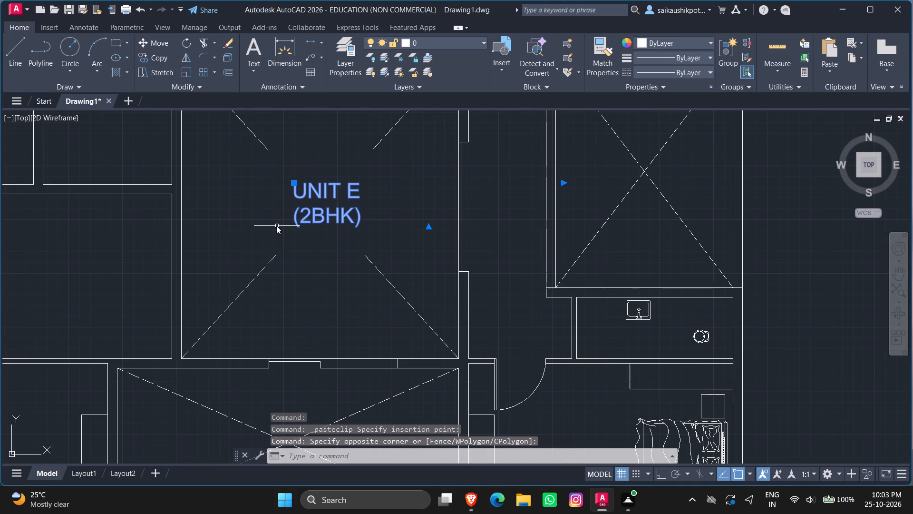
pyautogui.press('c')
pyautogui.press('Return')
pyautogui.click(295, 188)
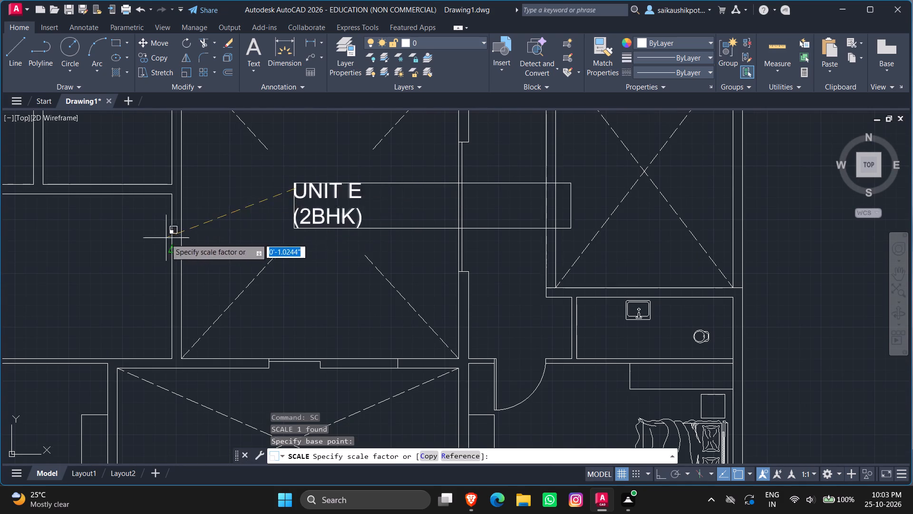
pyautogui.click(82, 292)
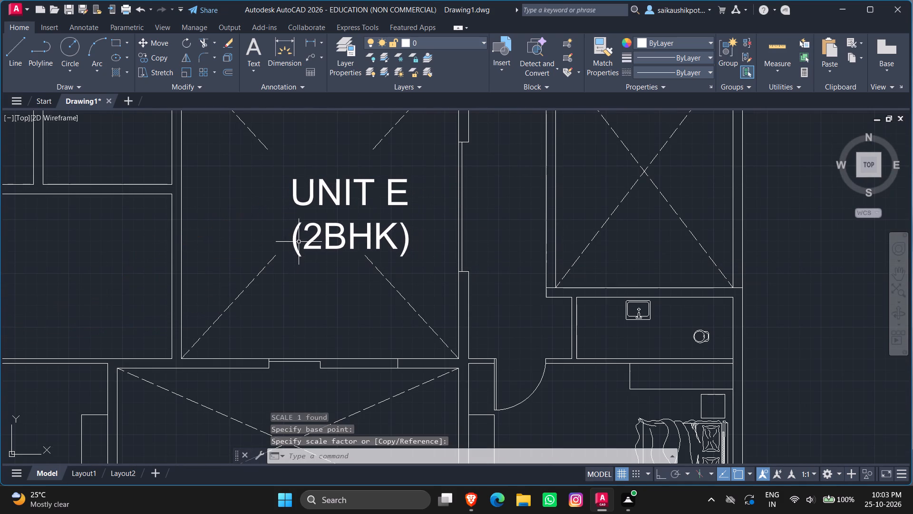
# Move the enlarged label northwest so it sits centred between the trimmed diagonals of the central open area.
pyautogui.moveTo(335, 207); pyautogui.dragTo(329, 209)
pyautogui.click(269, 249)
pyautogui.click(300, 195)
pyautogui.click(292, 180)
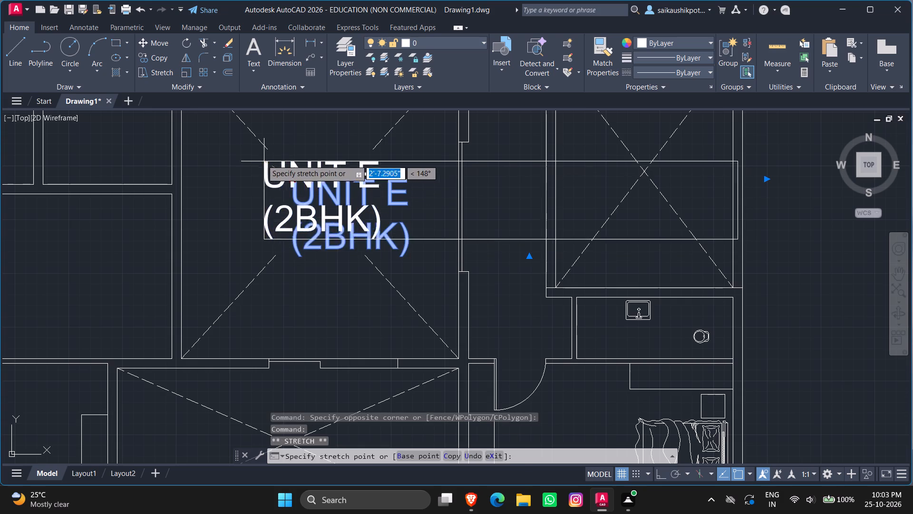
pyautogui.click(272, 166)
pyautogui.press('Escape')
pyautogui.press('Escape')
pyautogui.press('Escape')
# Place the enlarged label between the central open area's diagonals and replace its text with ATRIUM.
pyautogui.click(297, 182)
pyautogui.doubleClick(290, 182)
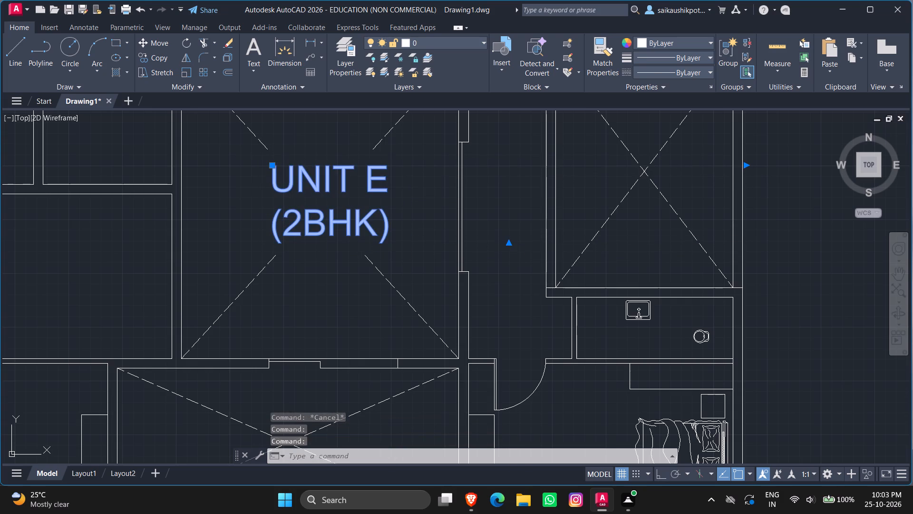
pyautogui.moveTo(405, 226); pyautogui.dragTo(244, 177)
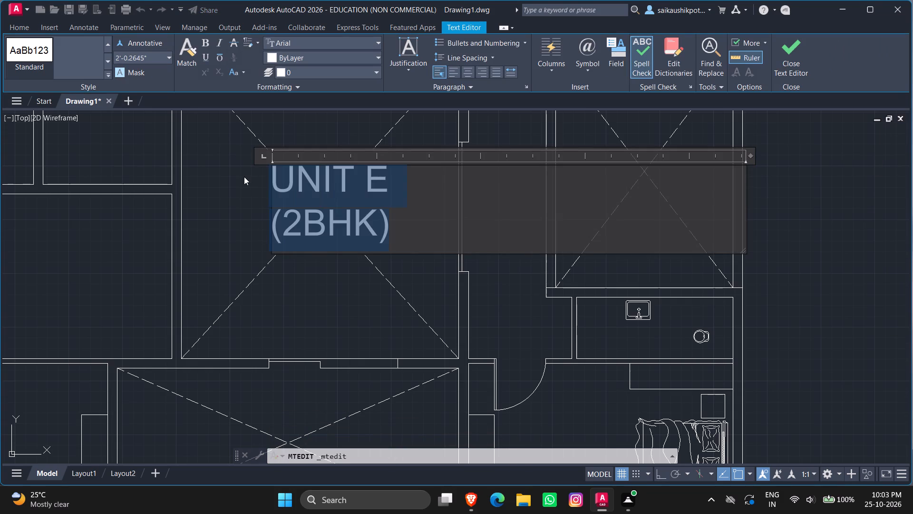
pyautogui.press('BackSpace')
pyautogui.write('ATRIUM')
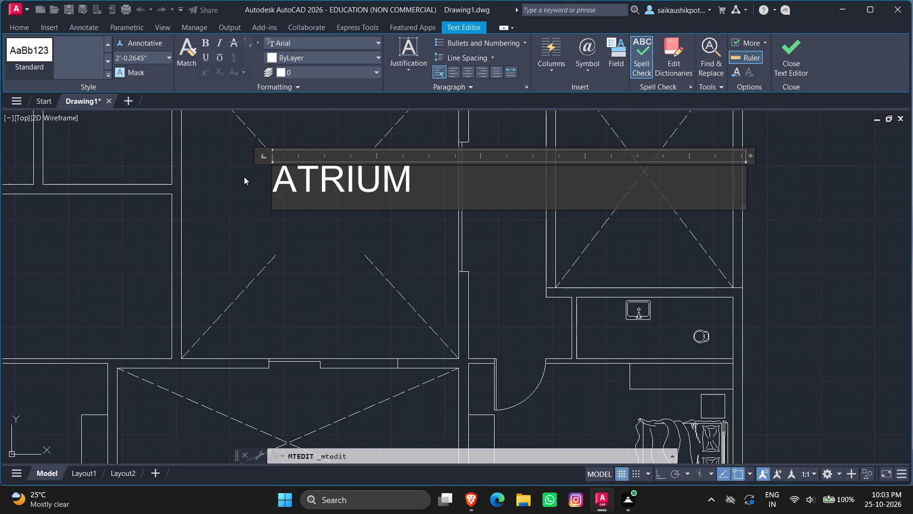
pyautogui.press('Escape')
pyautogui.press('Return')
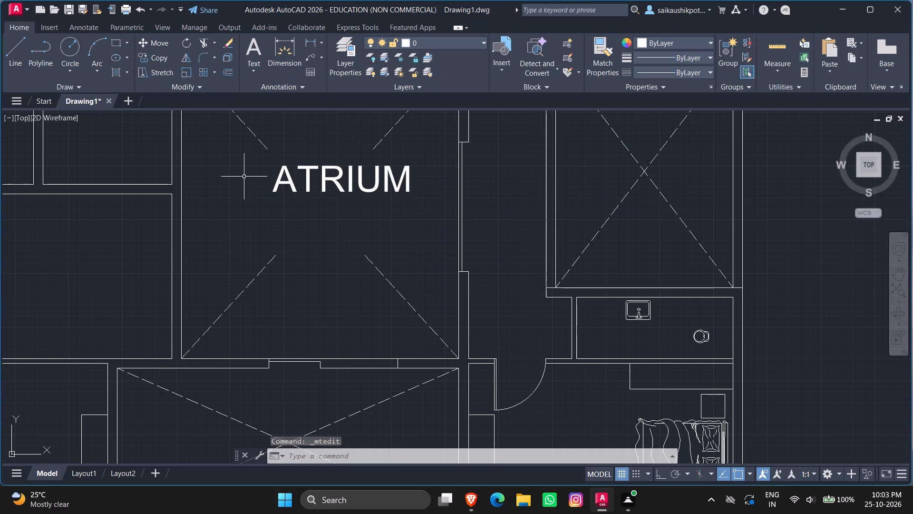
# Move the ATRIUM label slightly southwest so it sits midway between the trimmed diagonals.
pyautogui.click(280, 184)
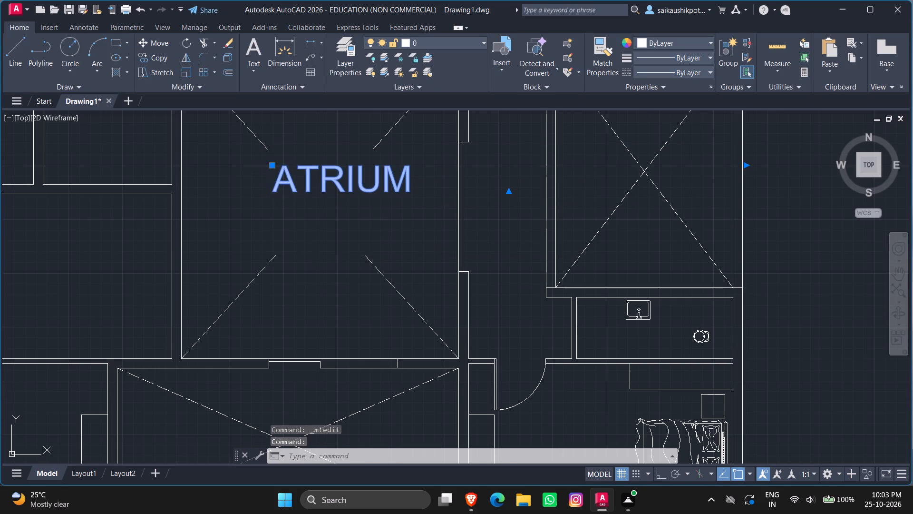
pyautogui.click(273, 166)
pyautogui.click(257, 194)
pyautogui.press('Escape')
pyautogui.press('Escape')
pyautogui.scroll(-2, 347, 230)
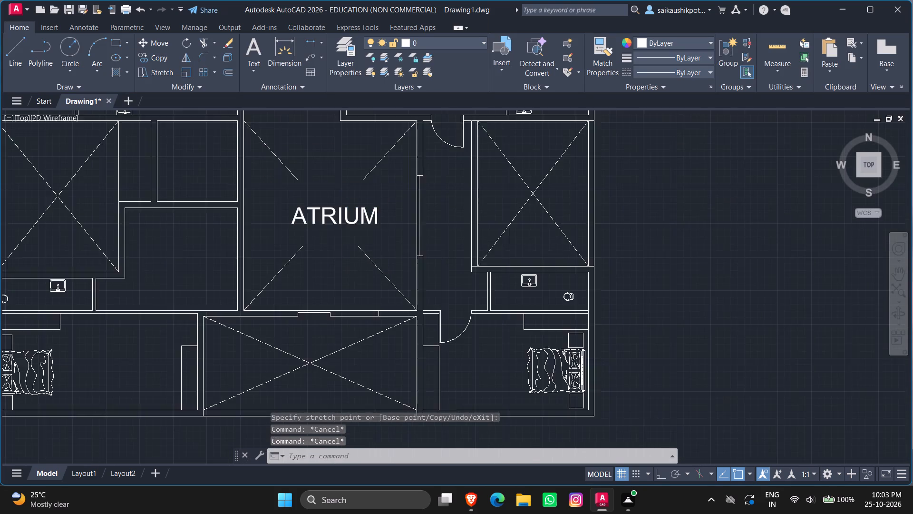
pyautogui.press('Escape')
pyautogui.press('Escape')
pyautogui.press('Escape')
pyautogui.press('Escape')
pyautogui.press('Escape')
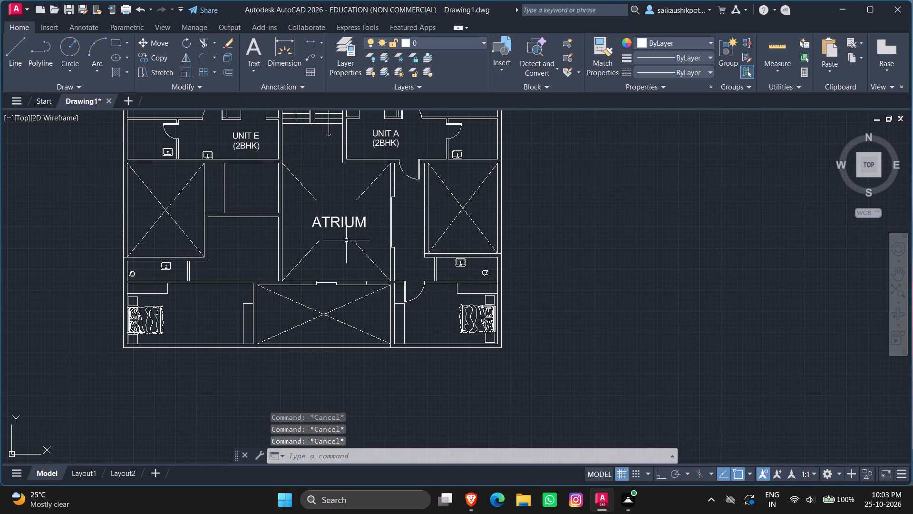
# Copy the UNIT E (2BHK) label into the small room directly below Unit E, beside the atrium.
pyautogui.click(244, 130)
pyautogui.click(242, 135)
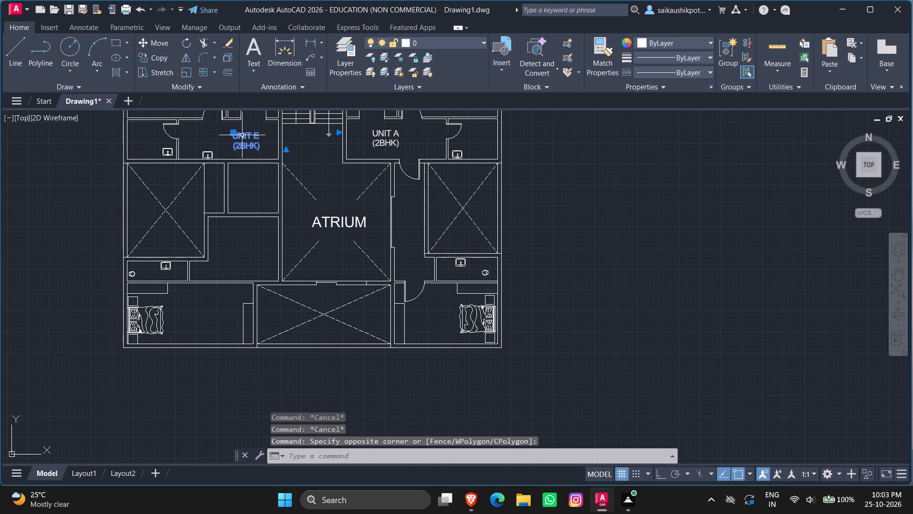
pyautogui.hotkey('ctrl', 'c')
pyautogui.hotkey('ctrl', 'v')
pyautogui.scroll(3, 225, 191)
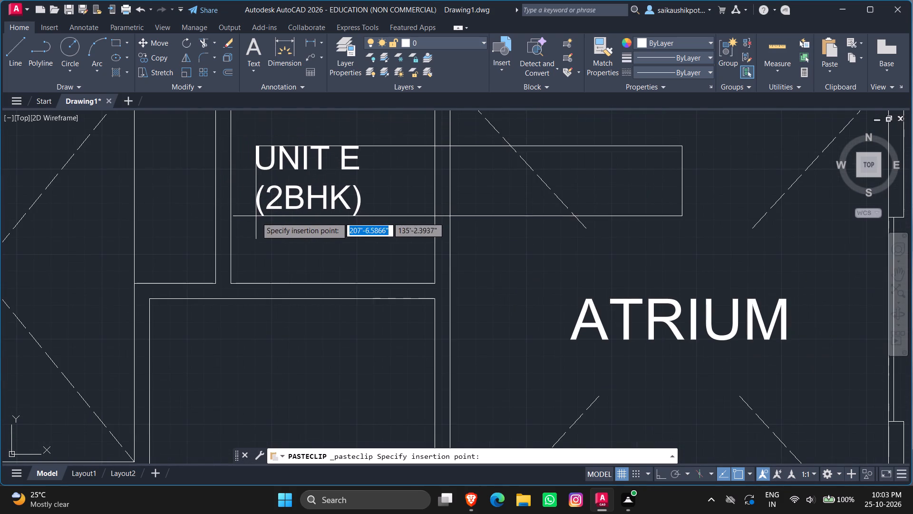
pyautogui.click(264, 217)
# Replace the copied label's text in the small room beside the atrium with ELV.
pyautogui.tripleClick(273, 171)
pyautogui.click(273, 171)
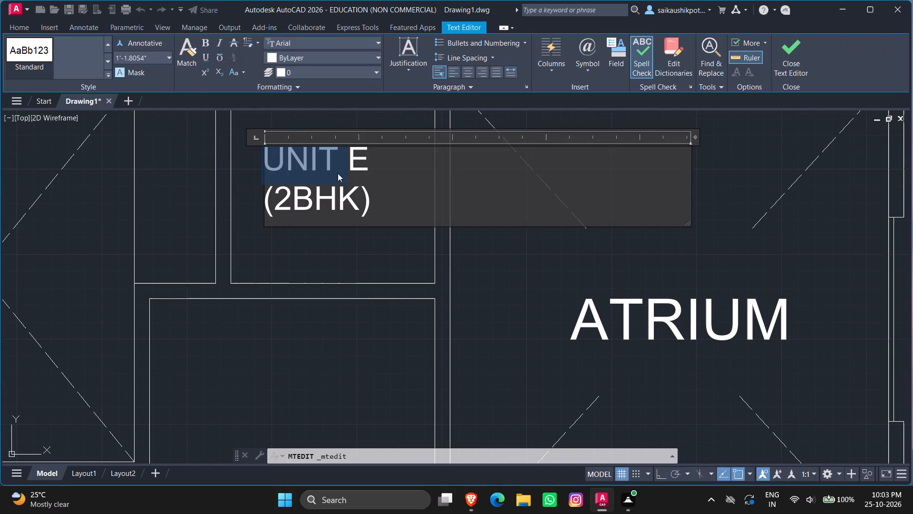
pyautogui.click(368, 181)
pyautogui.hotkey('ctrl', 'a')
pyautogui.press('BackSpace')
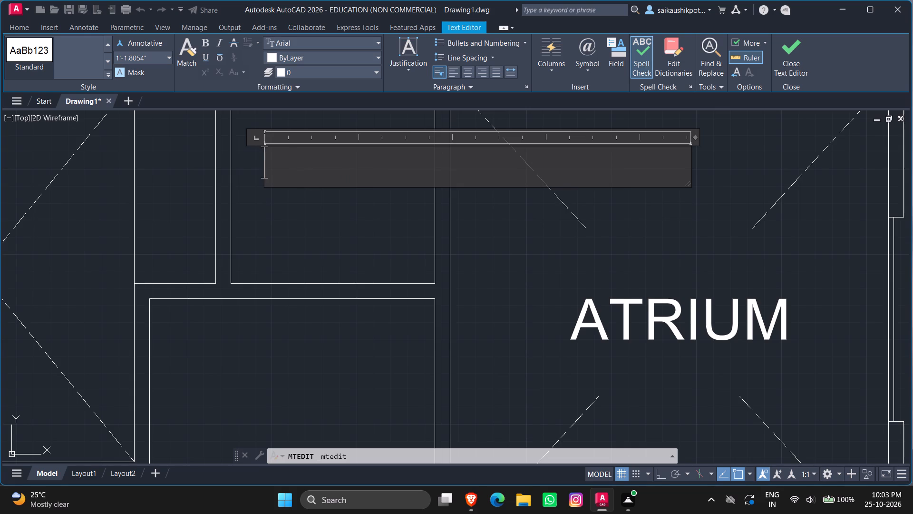
pyautogui.write('ELV')
pyautogui.press('Escape')
pyautogui.press('Return')
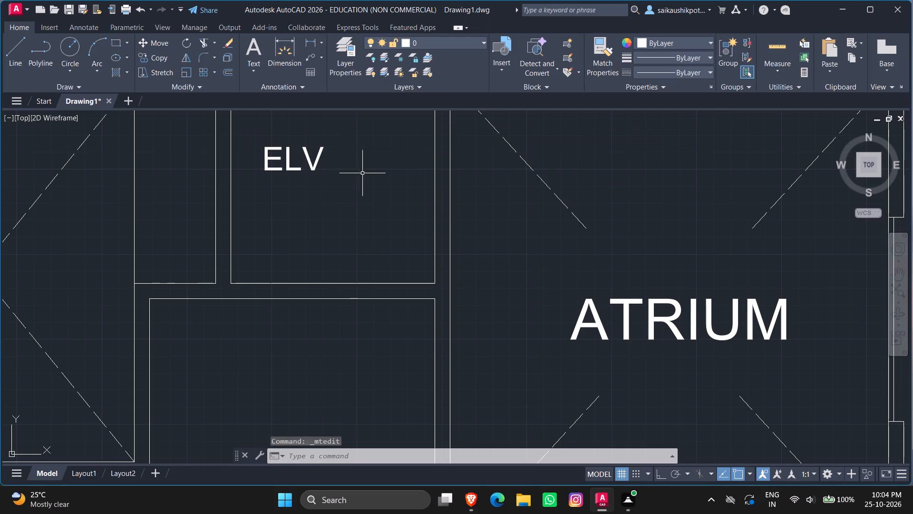
# Move the ELV label southeast toward the middle of its room.
pyautogui.click(298, 159)
pyautogui.click(309, 214)
pyautogui.click(274, 165)
pyautogui.click(266, 154)
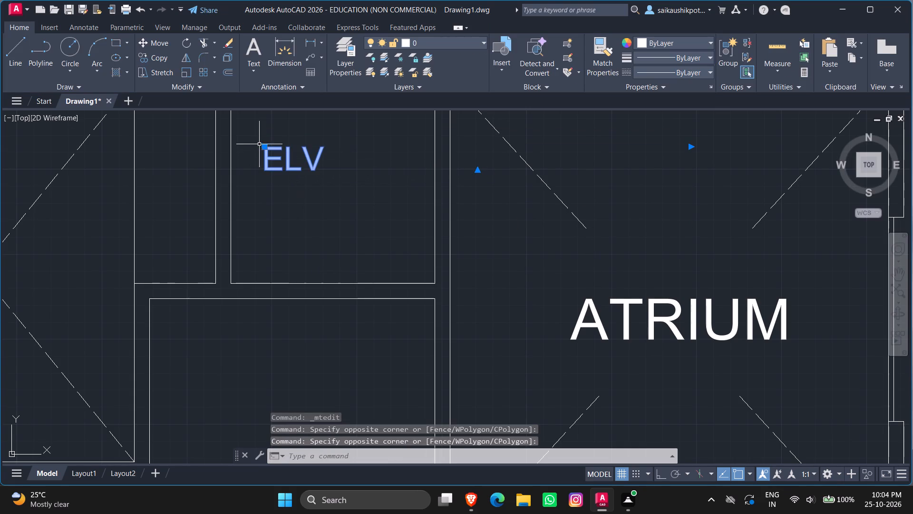
pyautogui.click(264, 147)
pyautogui.click(291, 179)
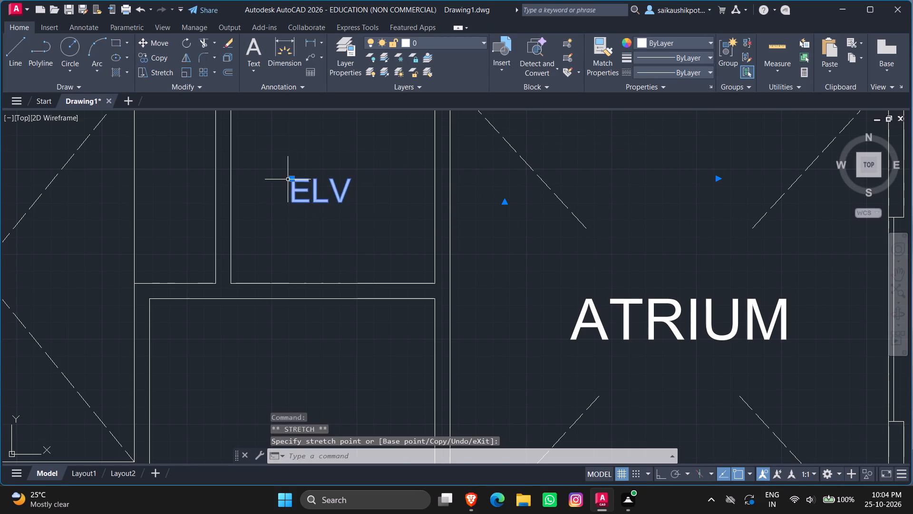
pyautogui.click(288, 179)
pyautogui.press('Escape')
pyautogui.press('Escape')
# Scale up the ELV label from its lower-left corner until it nearly spans the small room's width.
pyautogui.click(313, 201)
pyautogui.click(290, 188)
pyautogui.write('SC')
pyautogui.press('Return')
pyautogui.click(295, 200)
pyautogui.scroll(-1, 145, 269)
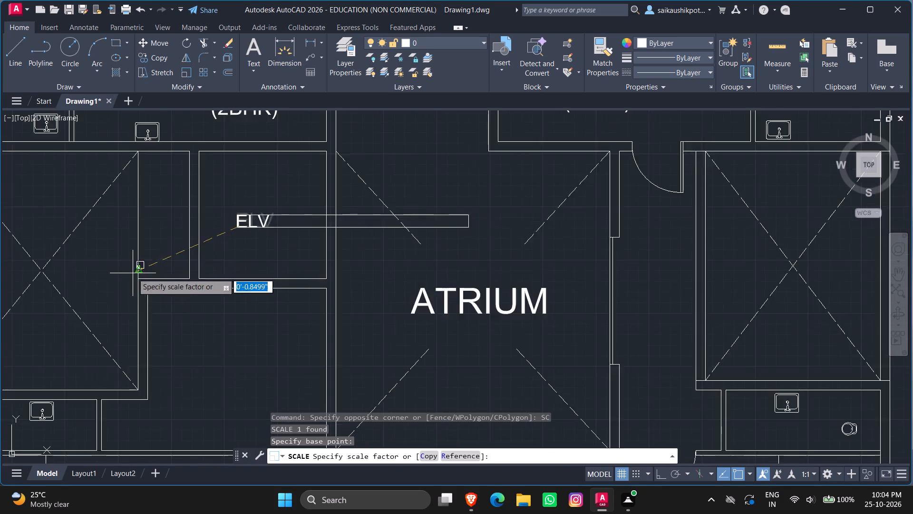
pyautogui.scroll(-1, 131, 274)
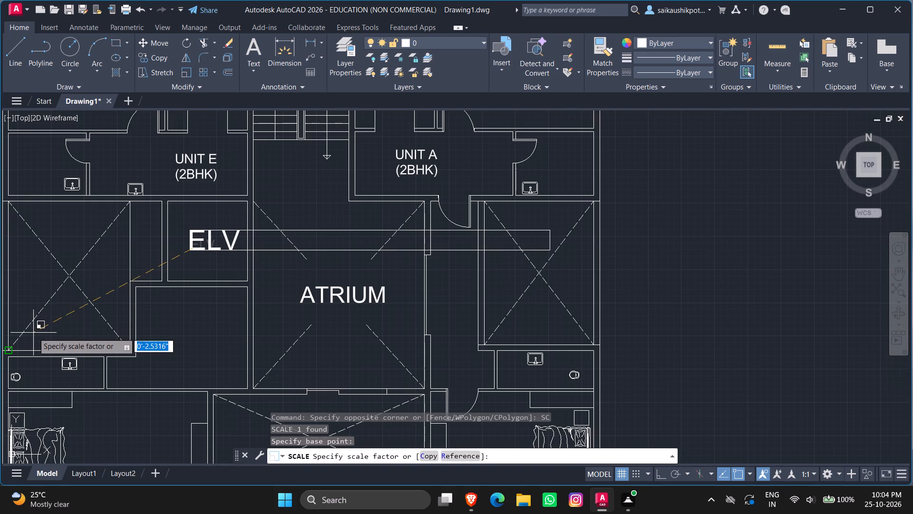
pyautogui.click(33, 333)
# Move the enlarged ELV label west so it sits centred between the room's side walls.
pyautogui.scroll(2, 220, 218)
pyautogui.moveTo(207, 260); pyautogui.dragTo(198, 263)
pyautogui.click(152, 288)
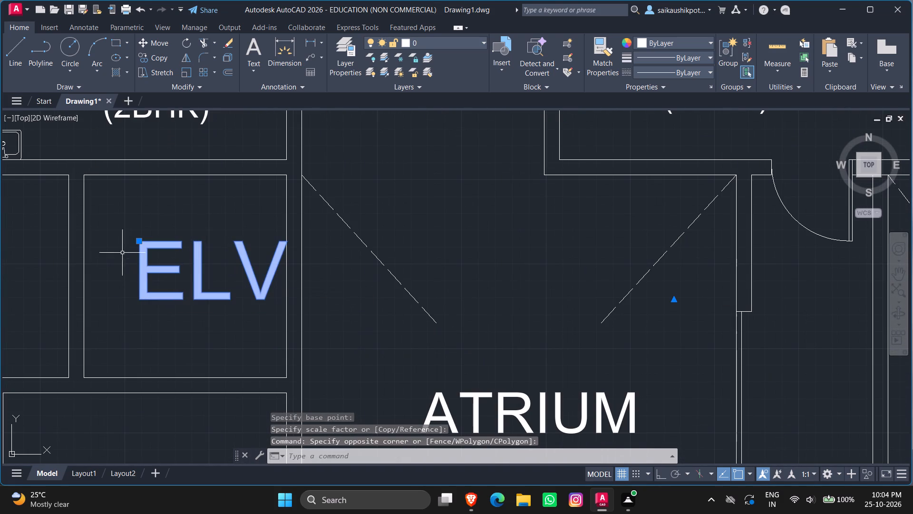
pyautogui.click(138, 242)
pyautogui.click(114, 240)
pyautogui.press('Escape')
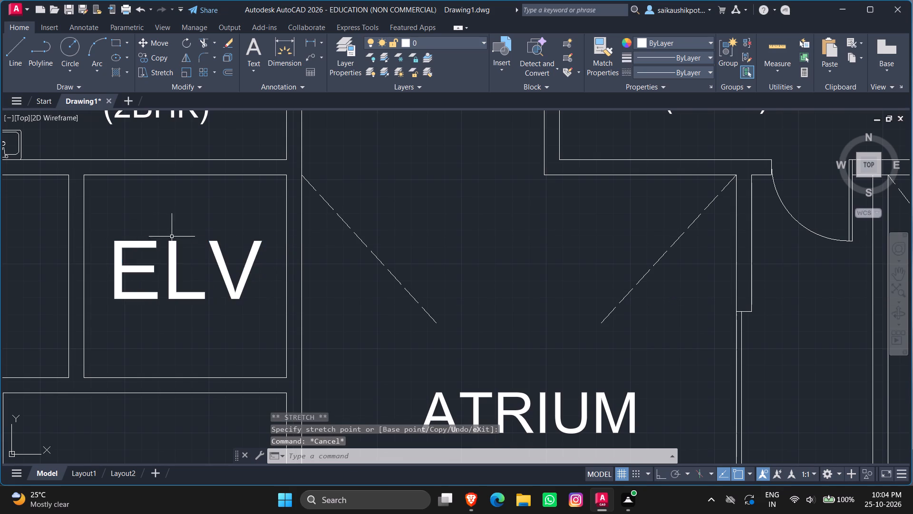
pyautogui.press('Escape')
pyautogui.press('Escape')
pyautogui.press('Escape')
pyautogui.scroll(-5, 201, 257)
pyautogui.press('Escape')
pyautogui.press('Escape')
pyautogui.press('Escape')
pyautogui.press('Escape')
pyautogui.press('Escape')
pyautogui.press('Escape')
pyautogui.press('Escape')
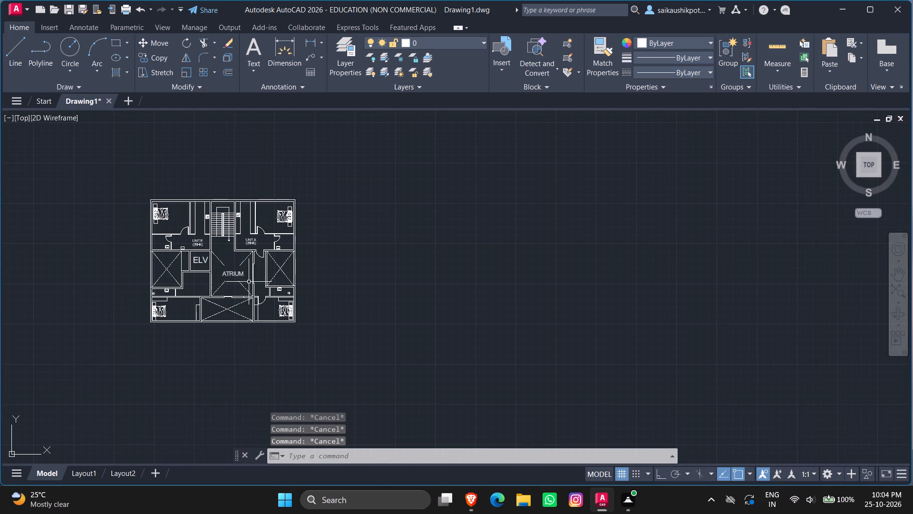
pyautogui.press('Escape')
# Paste another copy of the UNIT E (2BHK) label into the room below the ELV room.
pyautogui.hotkey('ctrl', 'v')
pyautogui.scroll(2, 182, 278)
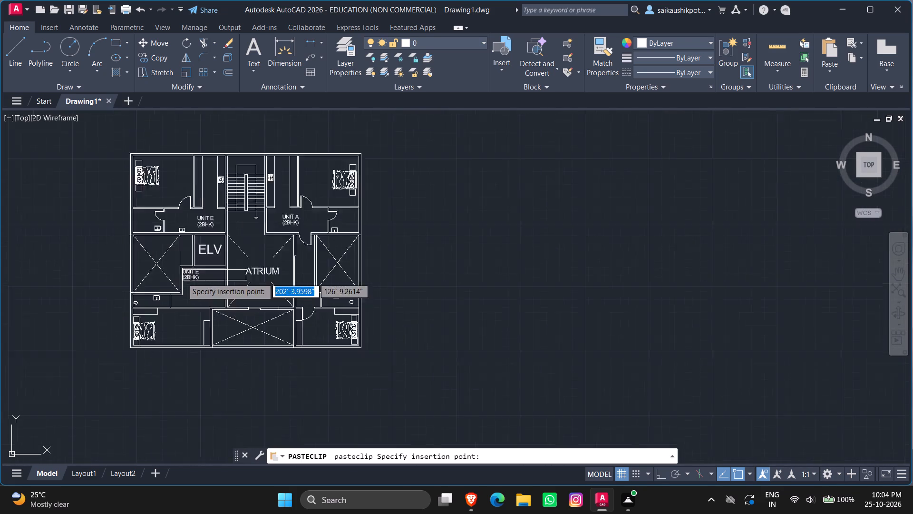
pyautogui.scroll(4, 182, 278)
pyautogui.scroll(-1, 203, 318)
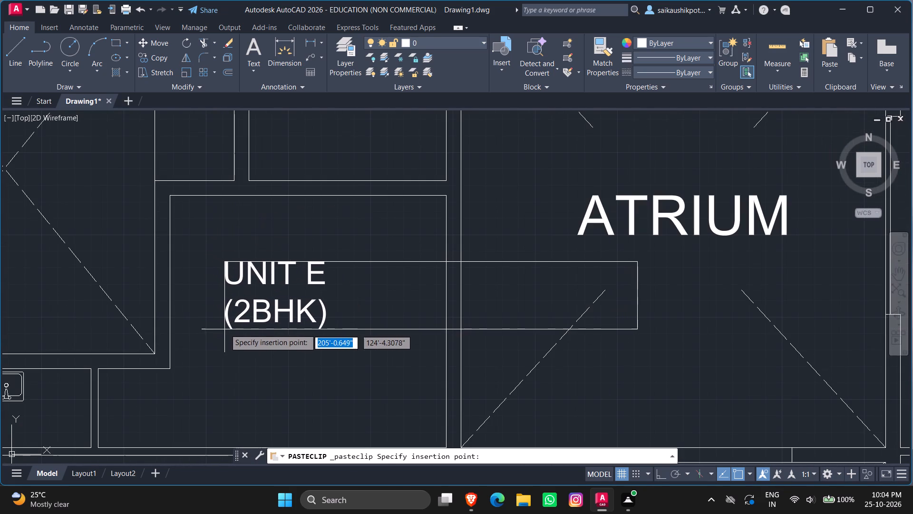
pyautogui.click(226, 335)
# Change the second line of the label copy below the ELV room to (1BHK).
pyautogui.doubleClick(239, 287)
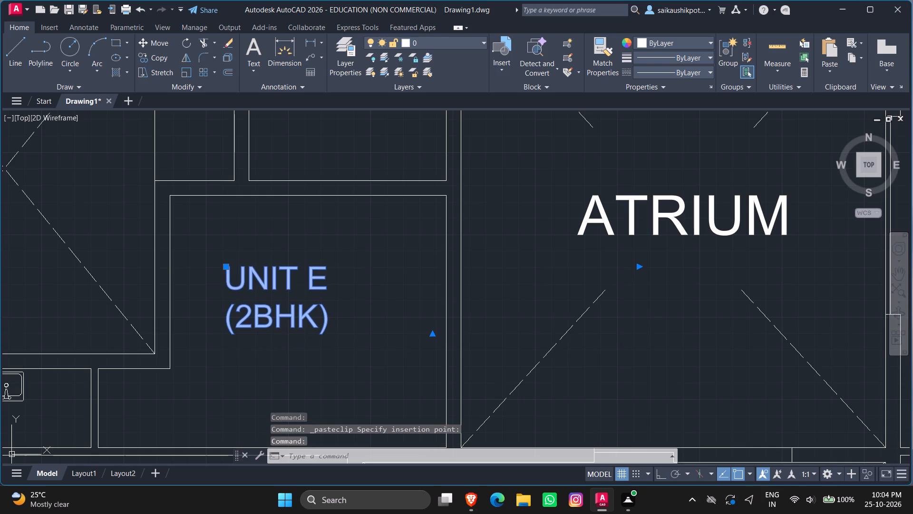
pyautogui.click(250, 323)
pyautogui.press('BackSpace')
pyautogui.press('1')
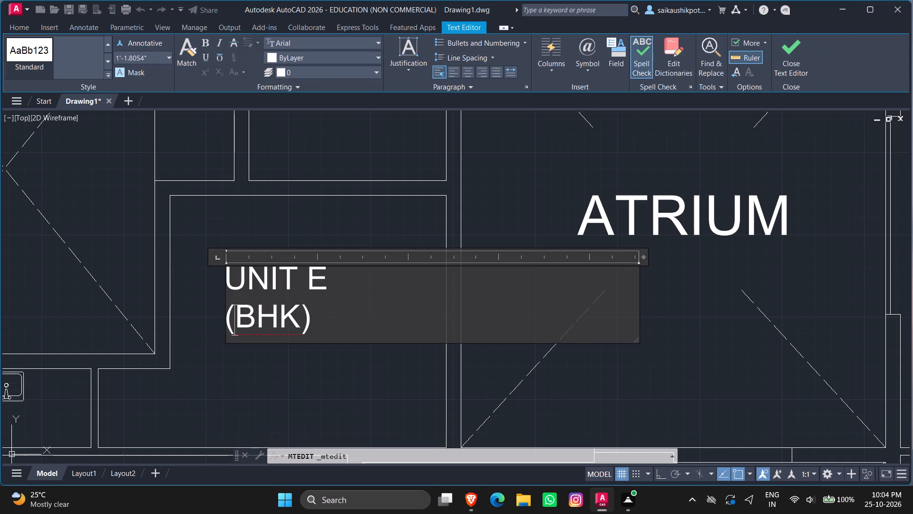
pyautogui.press('Escape')
pyautogui.press('Return')
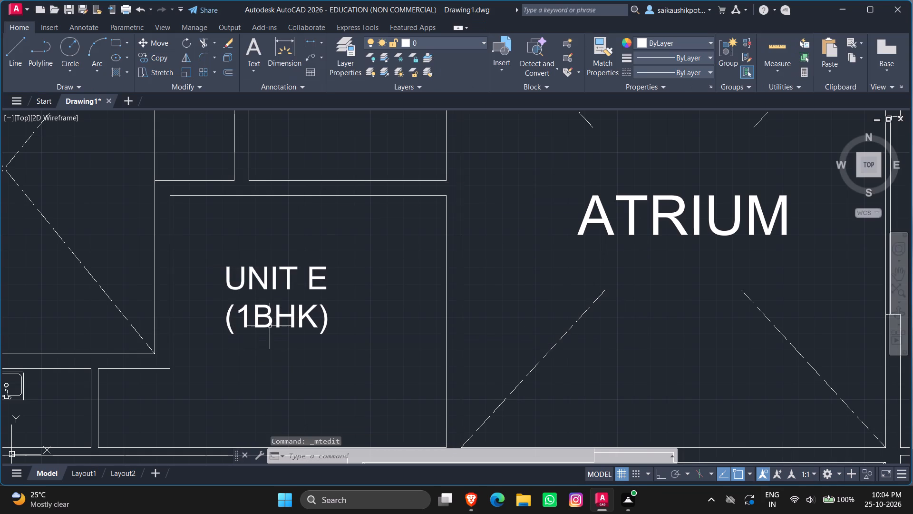
pyautogui.scroll(-4, 270, 326)
pyautogui.press('Escape')
pyautogui.press('Escape')
pyautogui.press('Escape')
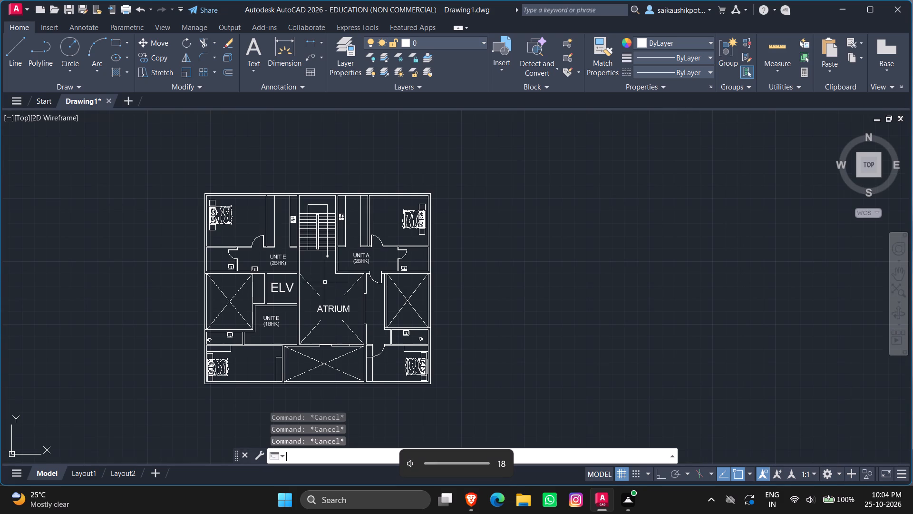
pyautogui.press('Escape')
pyautogui.press('Escape')
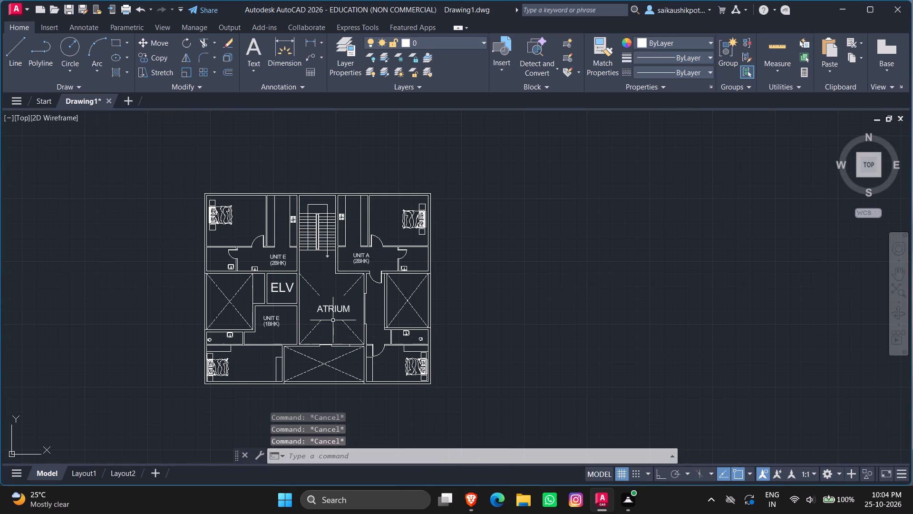
pyautogui.press('Escape')
pyautogui.press('Escape')
# Paste another UNIT E (2BHK) label copy below the stairs, between the Unit E and Unit A labels.
pyautogui.hotkey('ctrl', 'v')
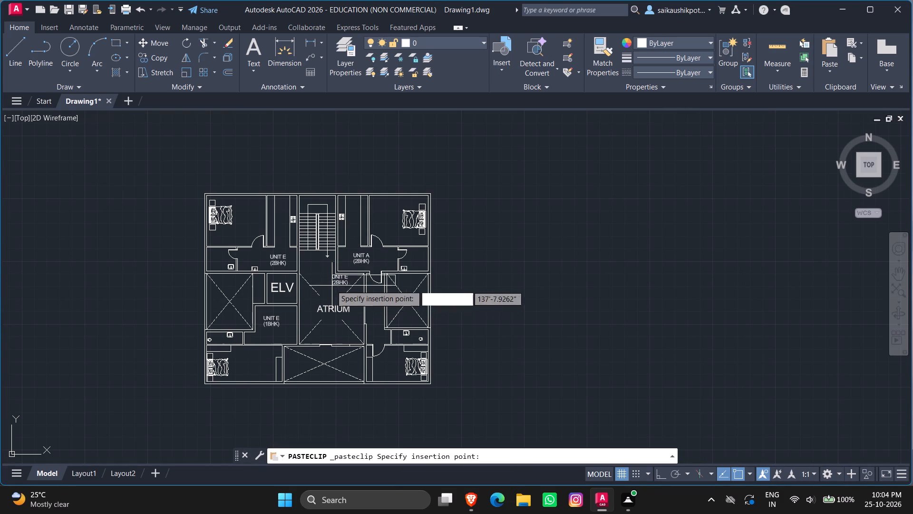
pyautogui.scroll(4, 319, 271)
pyautogui.click(265, 277)
# Replace the text of the label copy below the stairs with STAIRCASE.
pyautogui.doubleClick(274, 228)
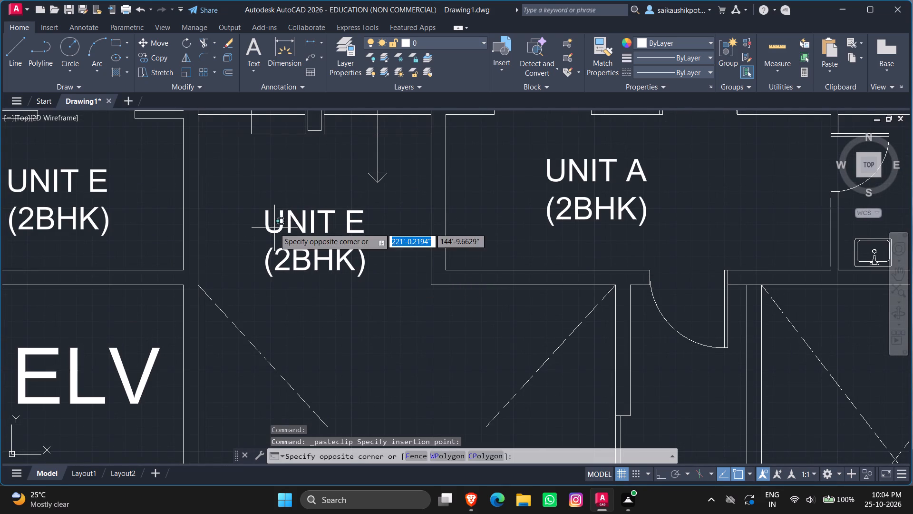
pyautogui.doubleClick(263, 238)
pyautogui.doubleClick(268, 228)
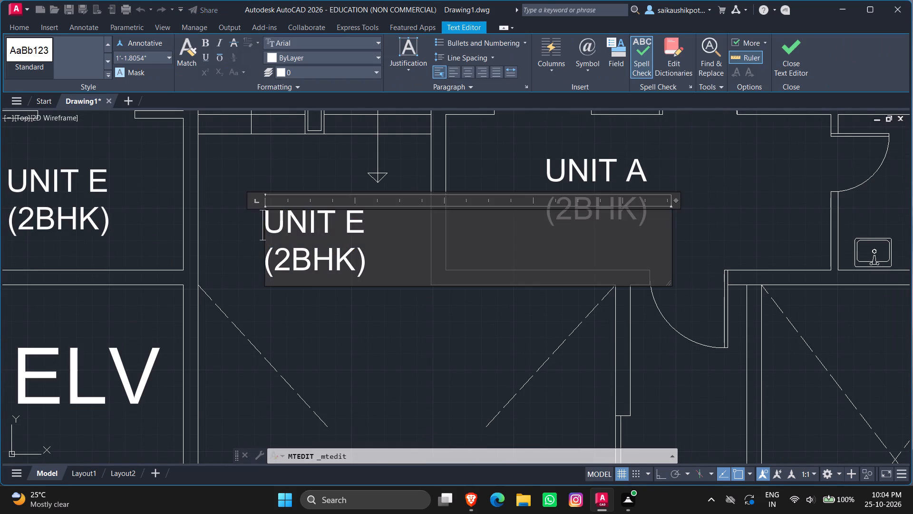
pyautogui.hotkey('ctrl', 'a')
pyautogui.press('BackSpace')
pyautogui.write('STAIR')
pyautogui.write('CASE')
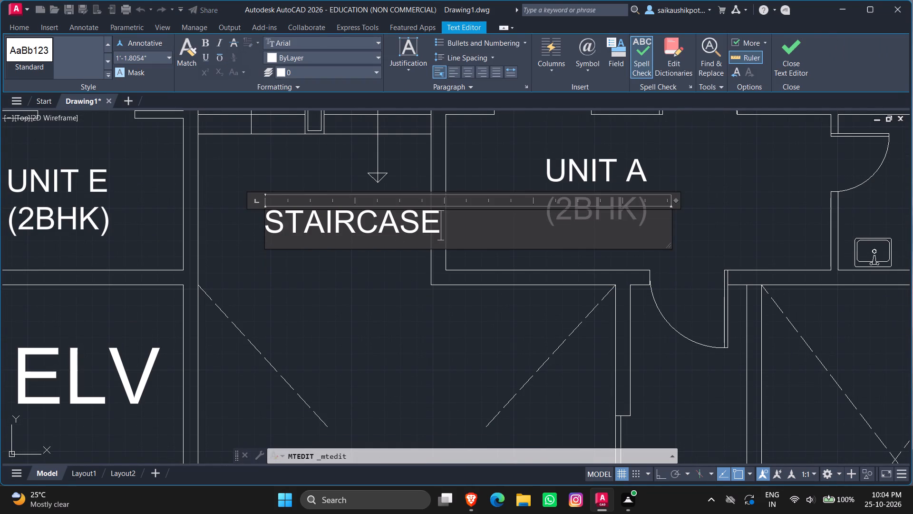
pyautogui.press('Escape')
pyautogui.press('Return')
# Move the STAIRCASE label northwest so it fits between the walls below the stairs.
pyautogui.moveTo(341, 208); pyautogui.dragTo(328, 218)
pyautogui.click(302, 248)
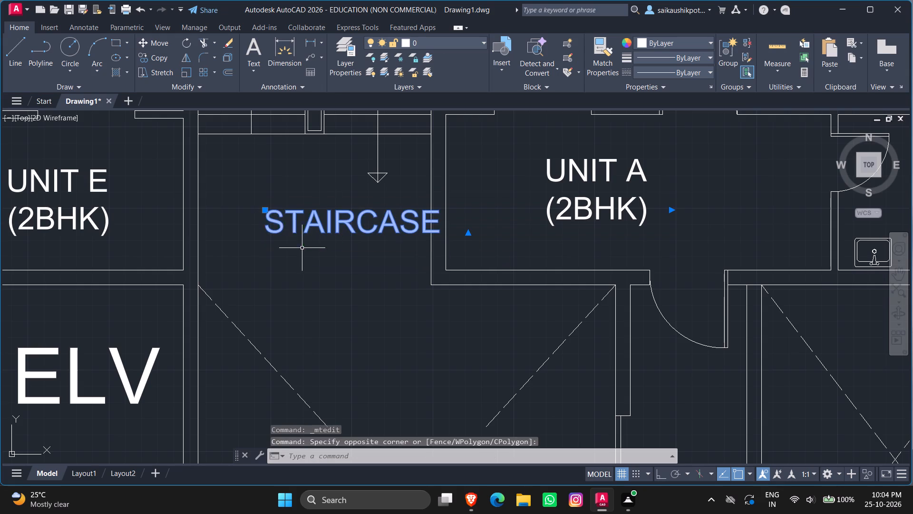
pyautogui.click(265, 211)
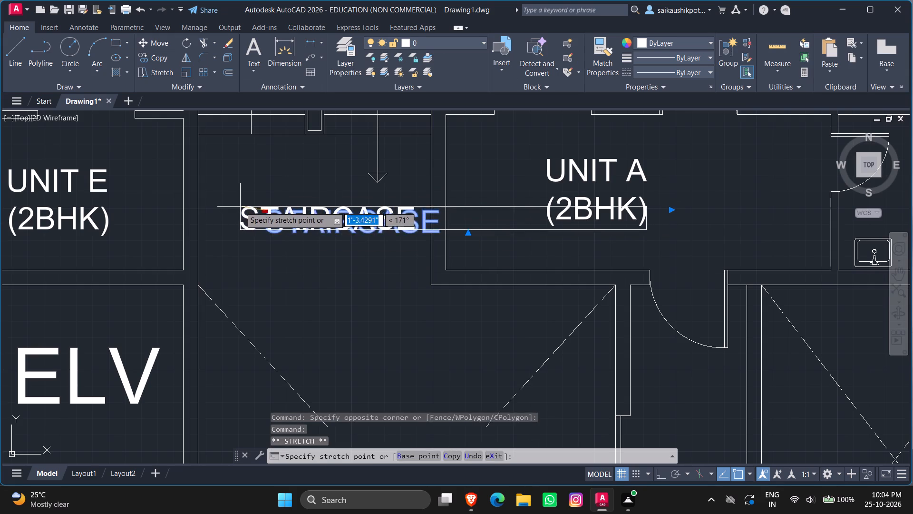
pyautogui.click(238, 200)
pyautogui.press('Escape')
pyautogui.press('Escape')
pyautogui.scroll(-5, 258, 227)
pyautogui.press('Escape')
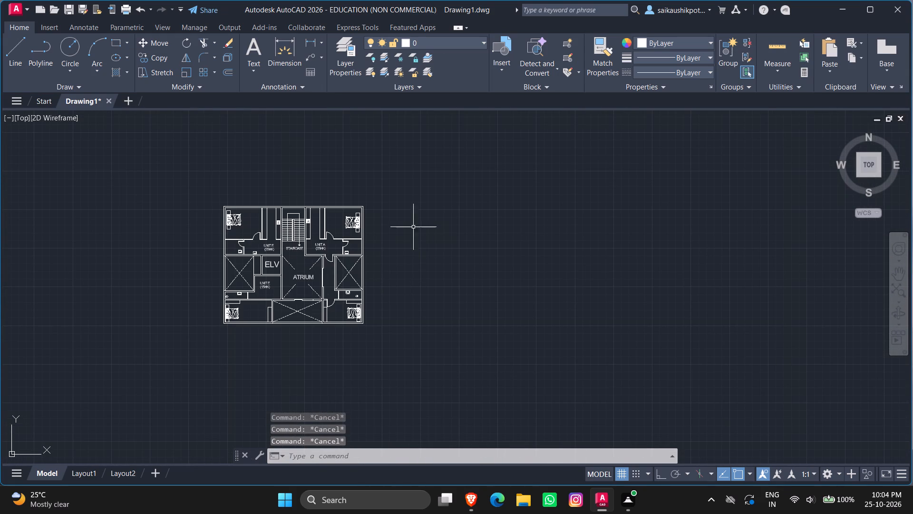
# Add a vertical linear dimension outside the east wall, from the building's northeast corner to the lower wall line of Unit A.
pyautogui.click(310, 42)
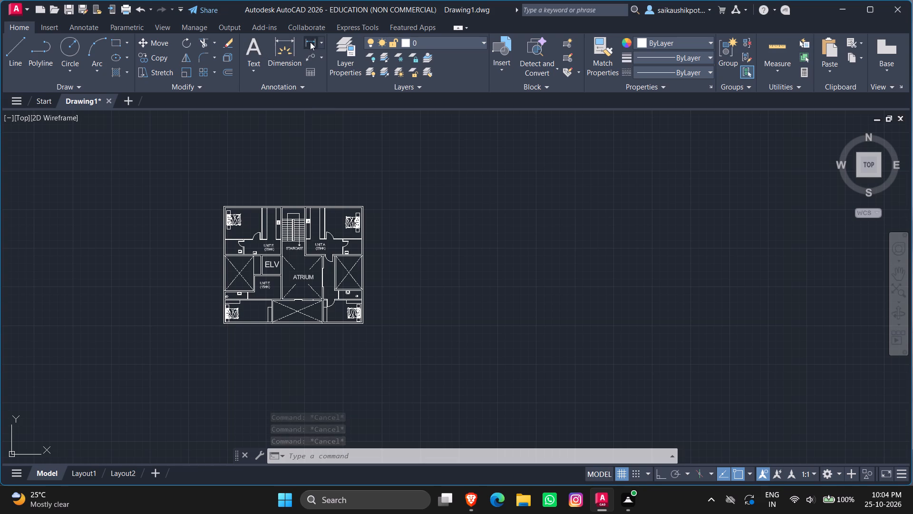
pyautogui.scroll(3, 387, 195)
pyautogui.scroll(-1, 378, 237)
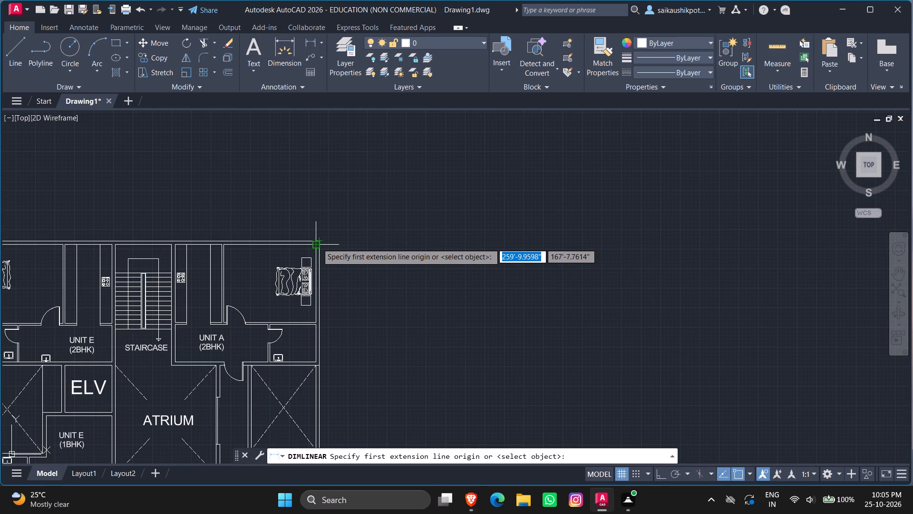
pyautogui.scroll(1, 317, 243)
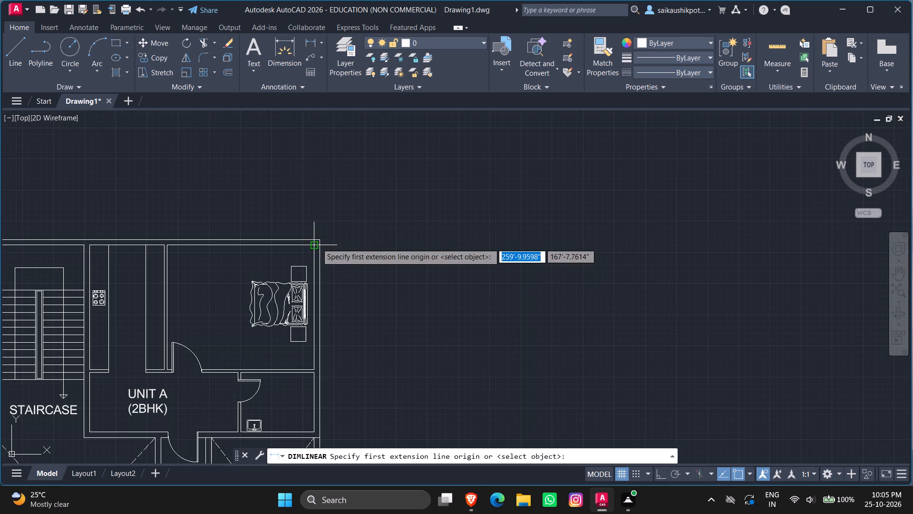
pyautogui.click(320, 239)
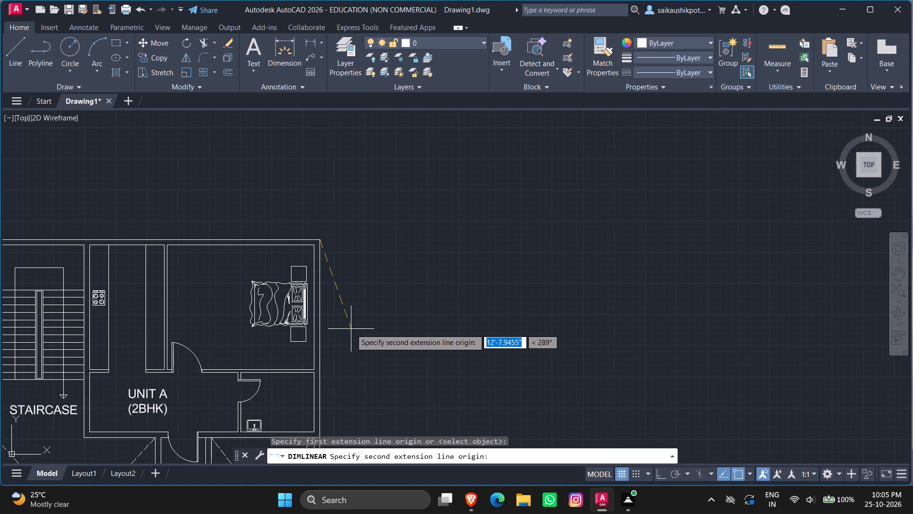
pyautogui.scroll(-2, 351, 329)
pyautogui.scroll(4, 341, 384)
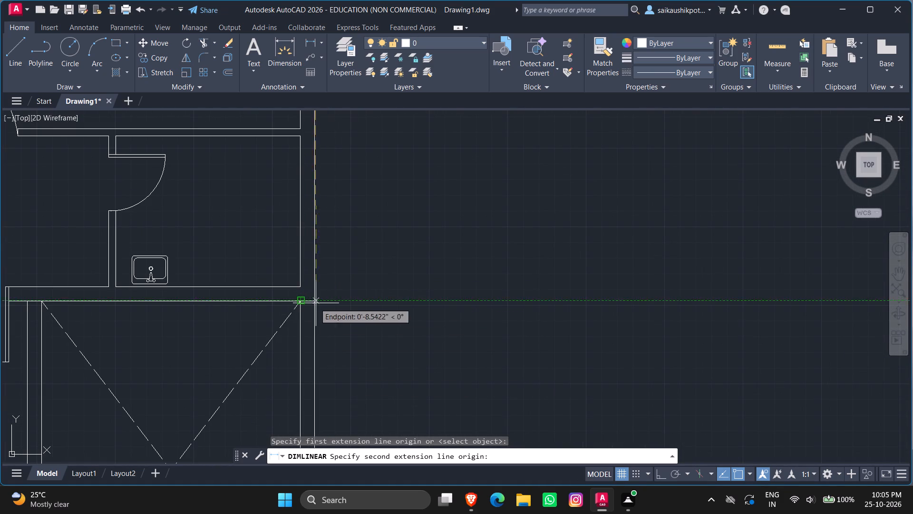
pyautogui.click(316, 301)
pyautogui.scroll(-3, 351, 315)
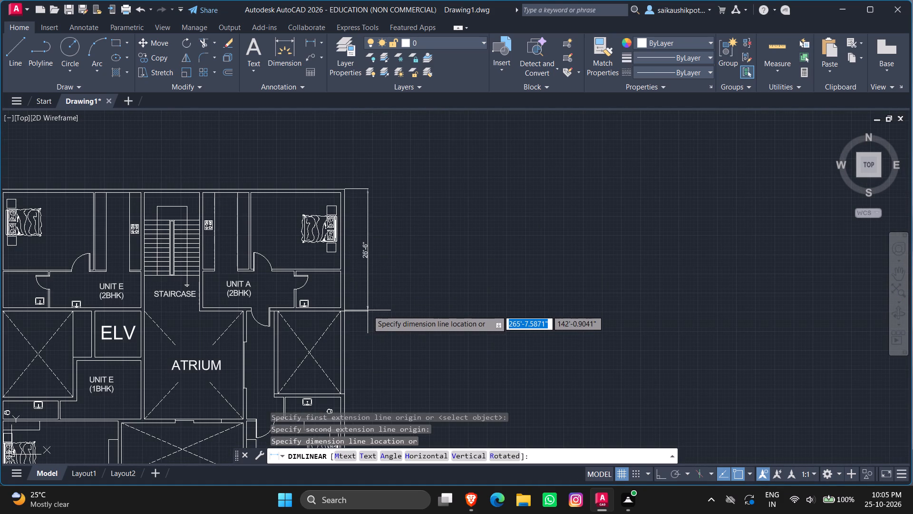
pyautogui.click(369, 307)
pyautogui.press('Escape')
pyautogui.press('Escape')
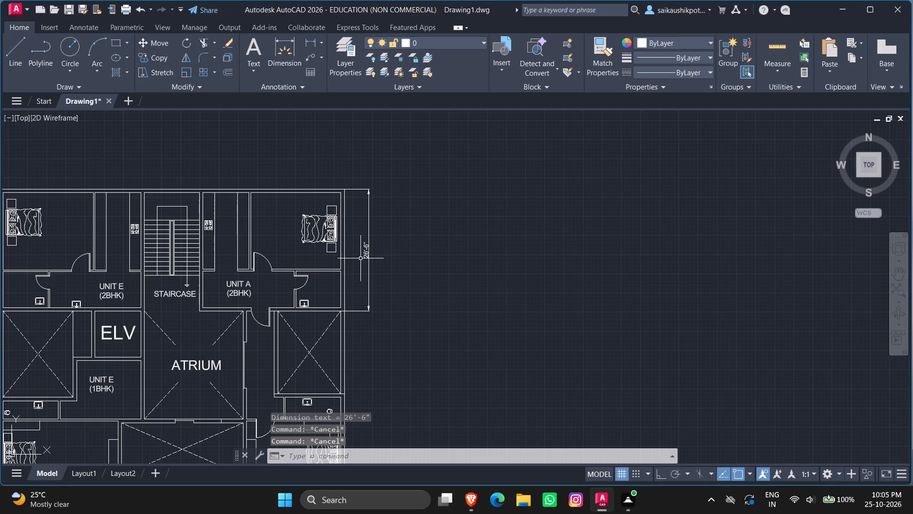
# Override the text of the vertical dimension beside Unit A with 30'-0".
pyautogui.scroll(3, 363, 256)
pyautogui.doubleClick(367, 247)
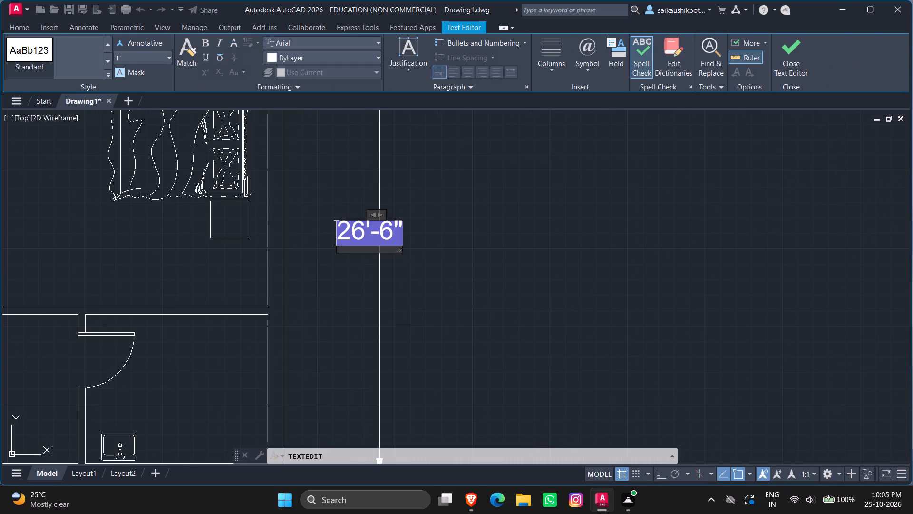
pyautogui.press('End')
pyautogui.press('BackSpace')
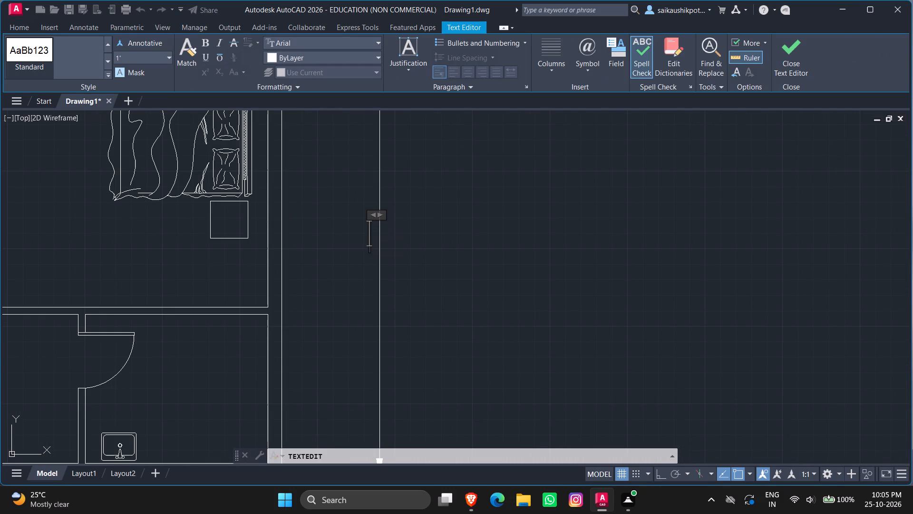
pyautogui.write("30'")
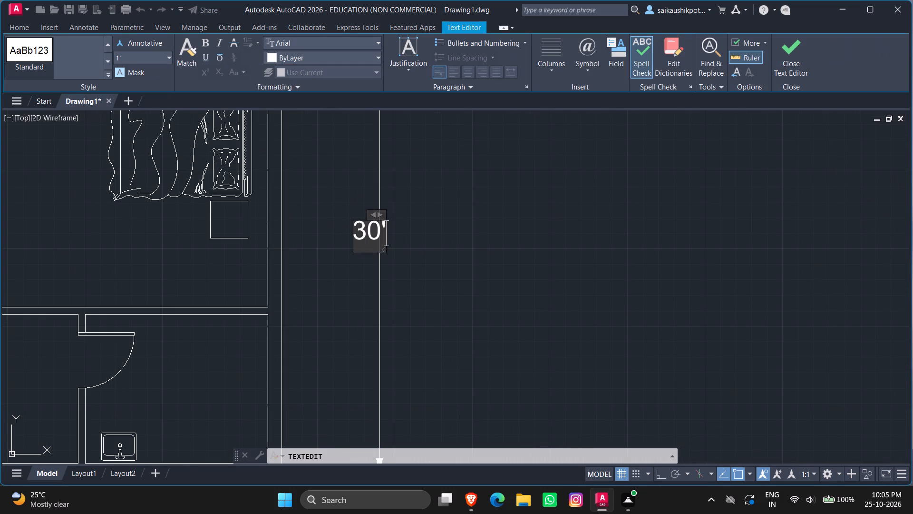
pyautogui.write('-0"')
pyautogui.press('Escape')
pyautogui.press('Return')
pyautogui.scroll(-1, 395, 227)
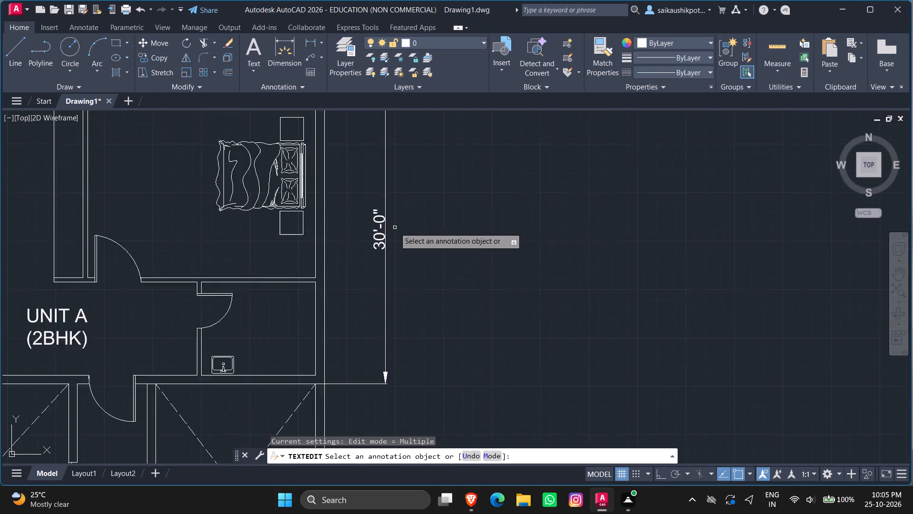
pyautogui.scroll(-2, 395, 227)
pyautogui.press('Escape')
pyautogui.press('Escape')
pyautogui.press('Escape')
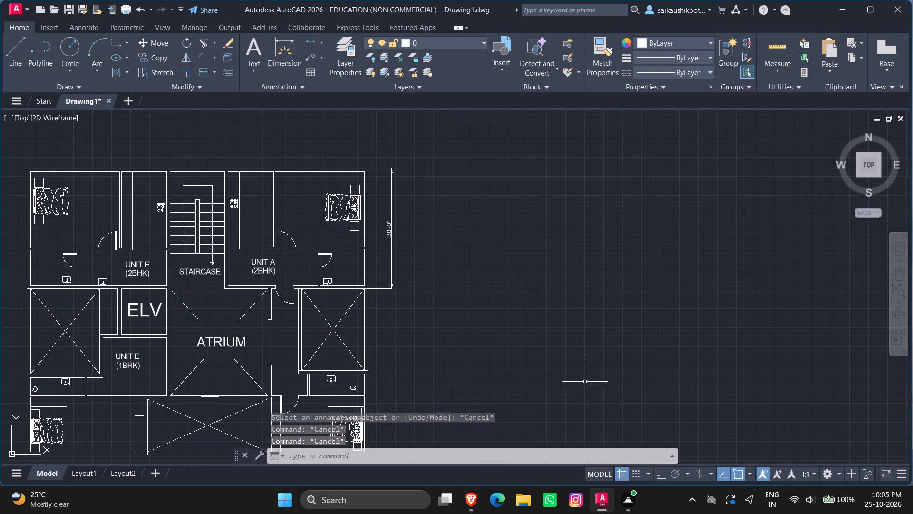
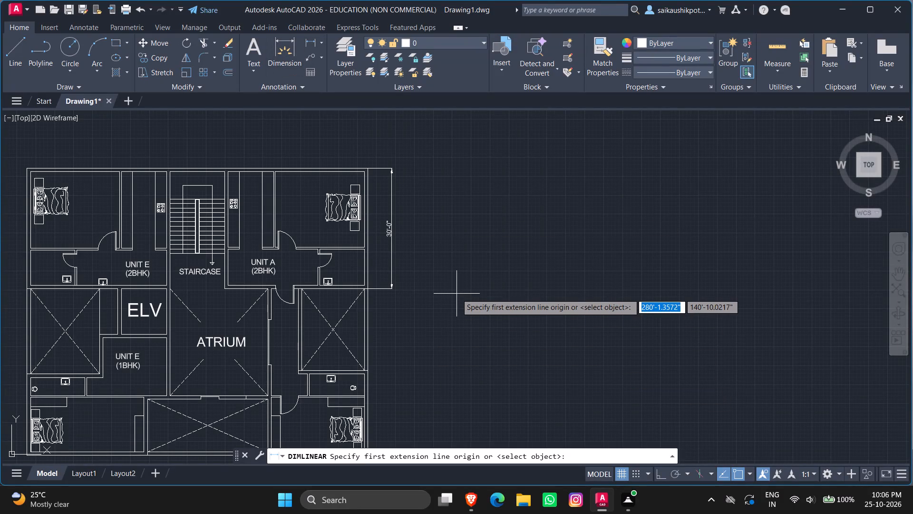
# Add a vertical linear dimension outside the east wall, from Unit A's lower wall line to the bottom edge of the crossed east shaft.
pyautogui.scroll(-3, 460, 265)
pyautogui.scroll(4, 431, 273)
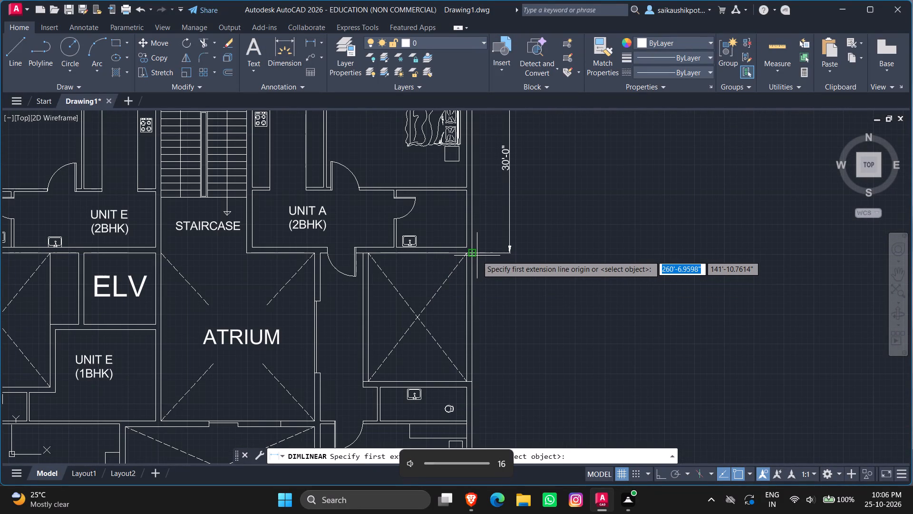
pyautogui.click(474, 253)
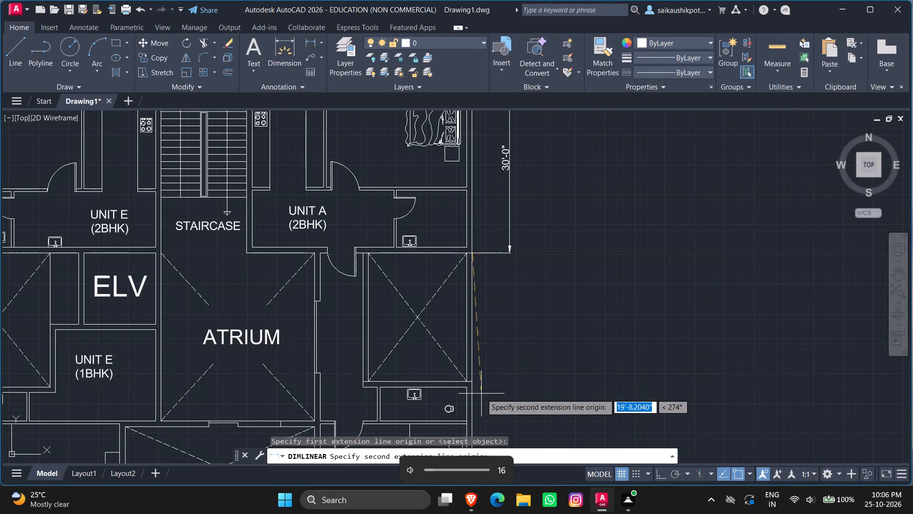
pyautogui.click(474, 382)
pyautogui.click(510, 370)
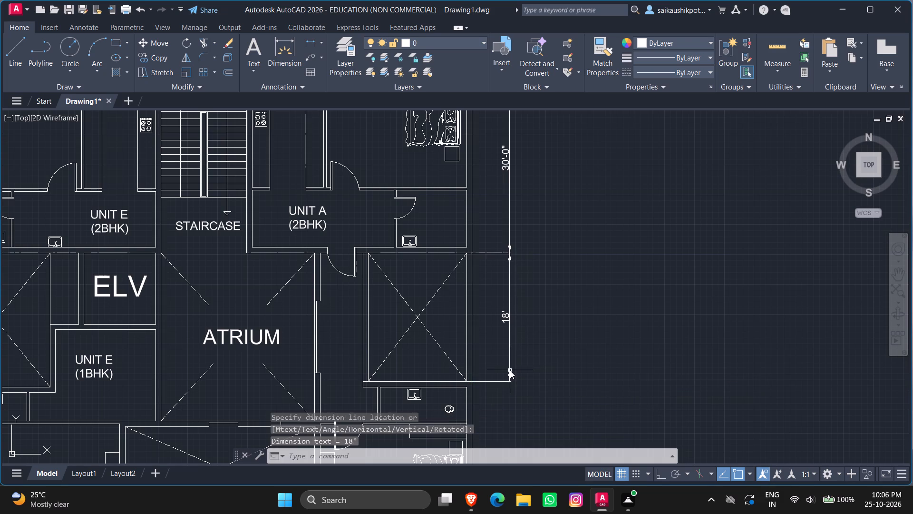
pyautogui.press('Escape')
pyautogui.press('Escape')
# Override the text of the vertical dimension beside the crossed east shaft with 25'-0".
pyautogui.click(505, 326)
pyautogui.doubleClick(505, 322)
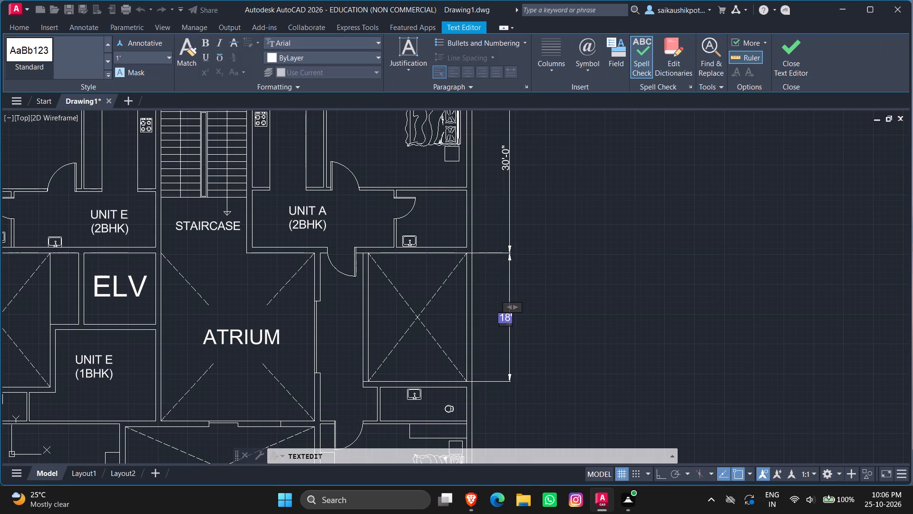
pyautogui.press('End')
pyautogui.press('BackSpace')
pyautogui.write('25\'-0"')
pyautogui.press('Escape')
pyautogui.press('Return')
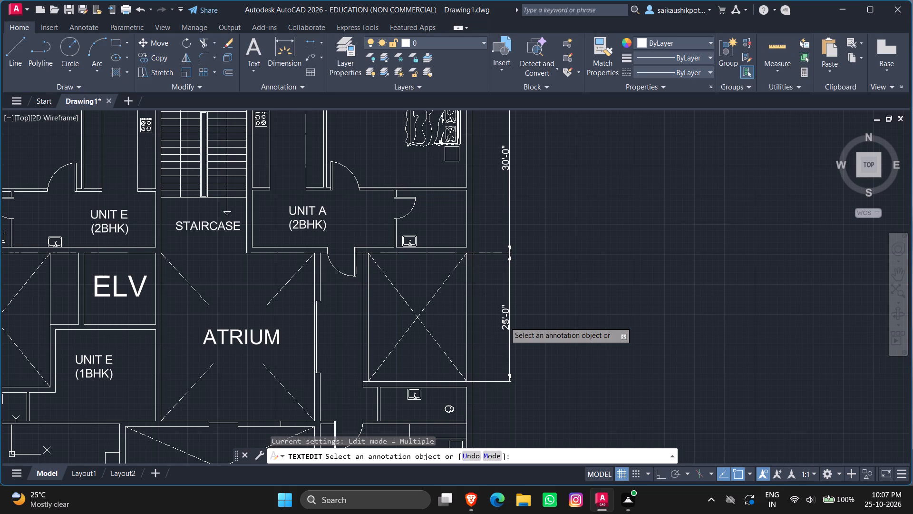
pyautogui.scroll(-2, 531, 302)
pyautogui.press('Escape')
pyautogui.press('Escape')
pyautogui.press('Escape')
pyautogui.scroll(-1, 526, 297)
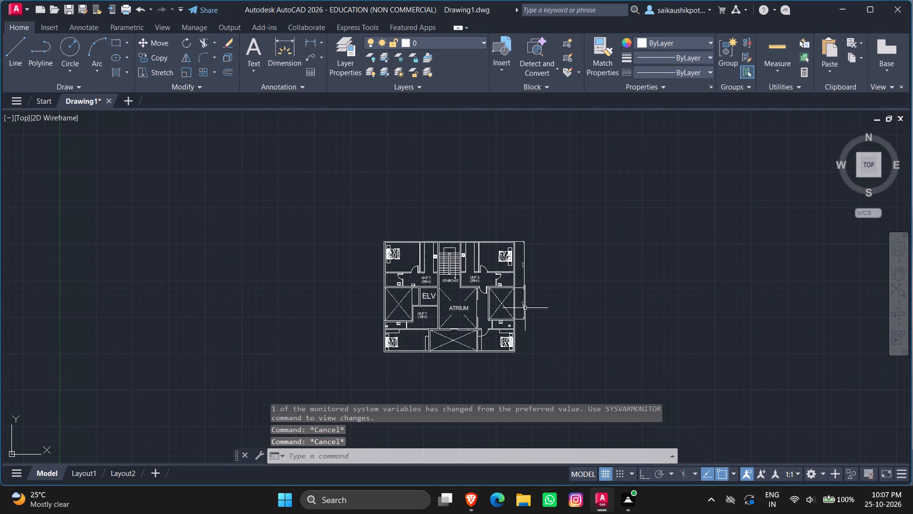
pyautogui.press('Escape')
pyautogui.press('Escape')
pyautogui.press('Escape')
# Add a vertical linear dimension outside the east wall, from the crossed shaft's bottom edge to the building's southeast corner, aligned with the dimensions above.
pyautogui.click(307, 43)
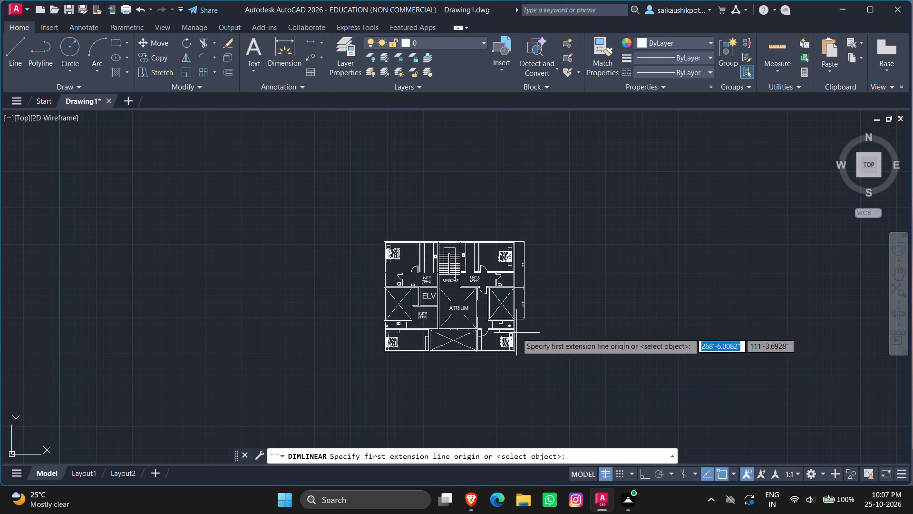
pyautogui.scroll(4, 501, 320)
pyautogui.scroll(1, 541, 307)
pyautogui.click(554, 326)
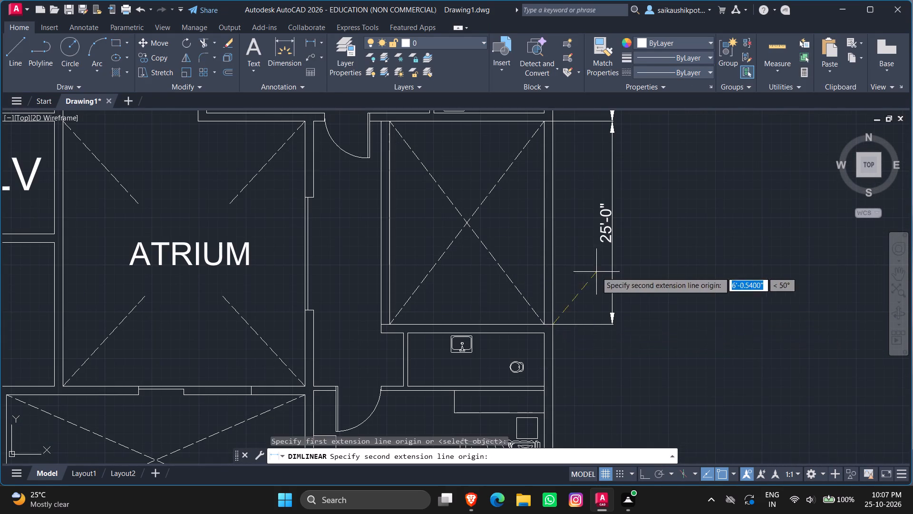
pyautogui.scroll(-3, 596, 272)
pyautogui.scroll(3, 593, 363)
pyautogui.click(555, 279)
pyautogui.scroll(-1, 609, 299)
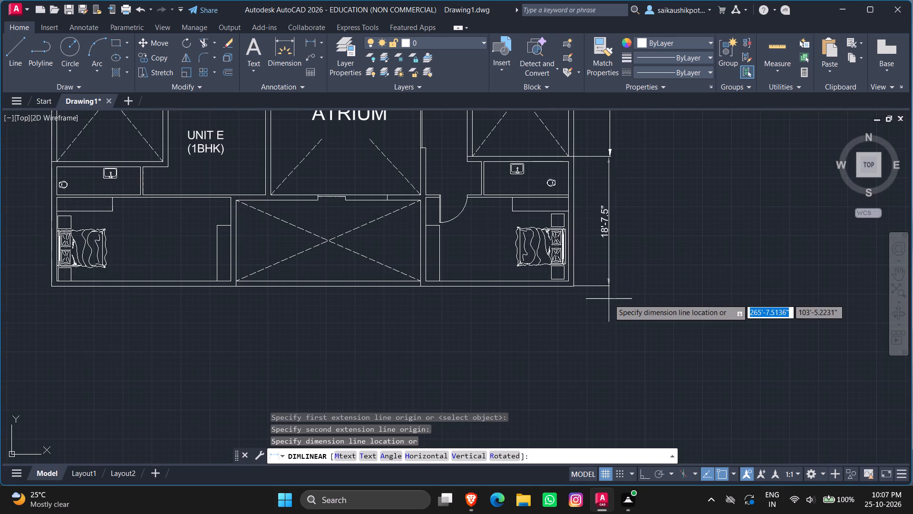
pyautogui.click(610, 294)
pyautogui.press('Escape')
pyautogui.press('Escape')
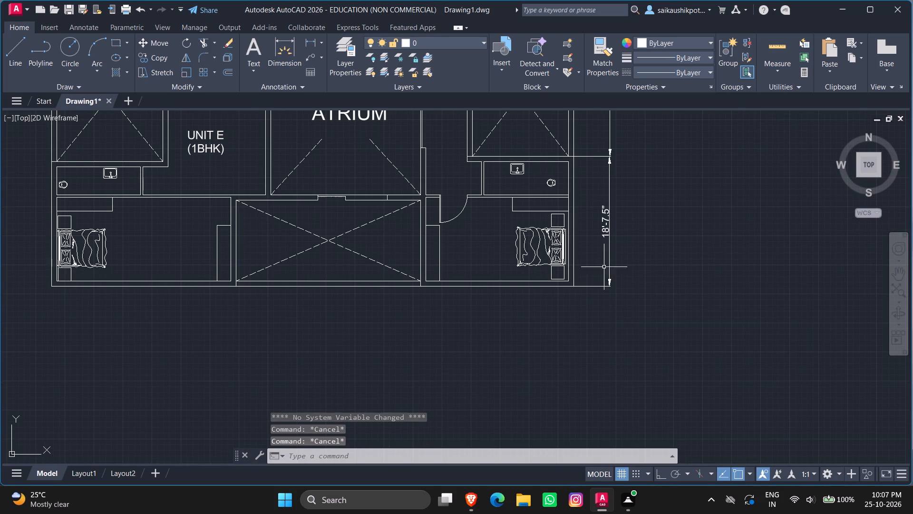
# Switch to the Brave browser and go to the YouTube Music home page.
pyautogui.click(472, 501)
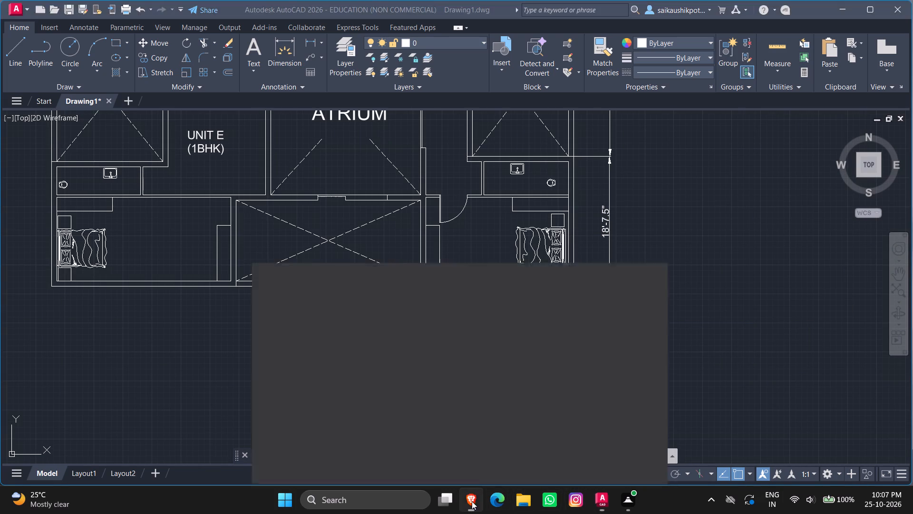
pyautogui.click(446, 305)
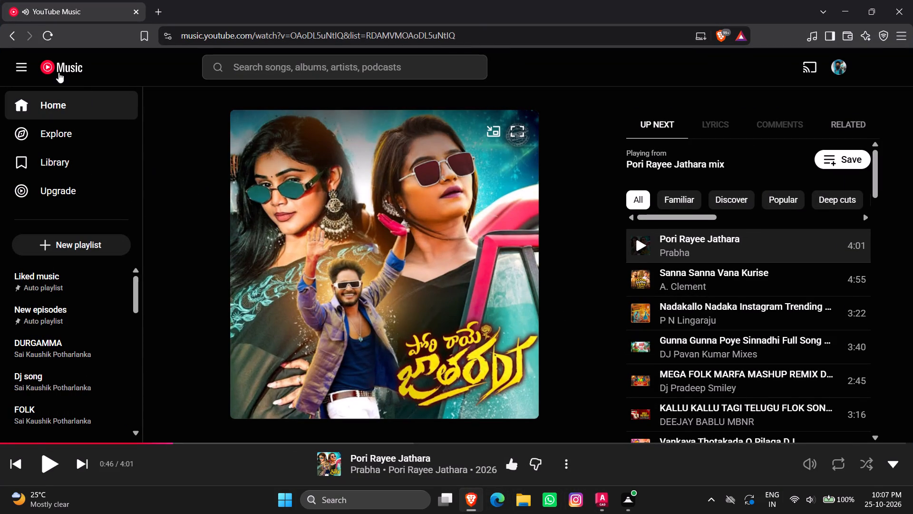
pyautogui.click(56, 69)
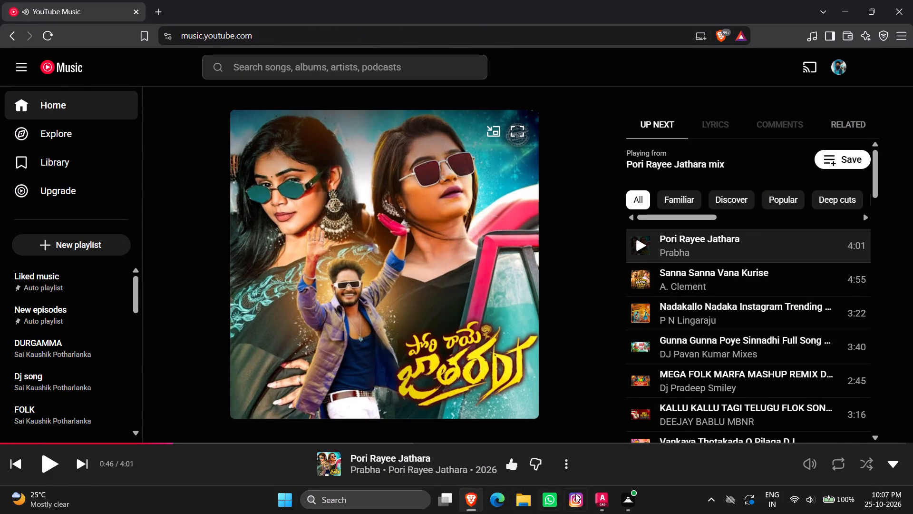
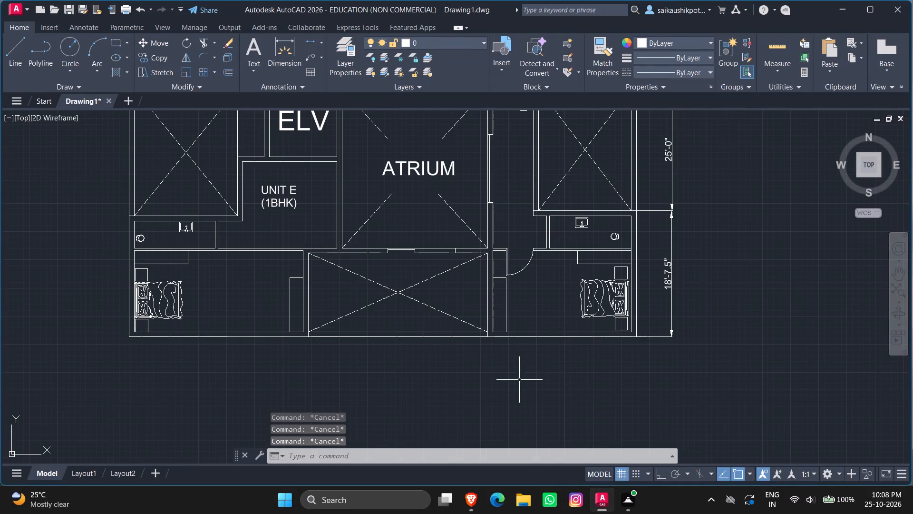
# Override the text of the vertical dimension between the crossed east shaft's bottom edge and the southeast corner with 30'-0".
pyautogui.scroll(4, 674, 278)
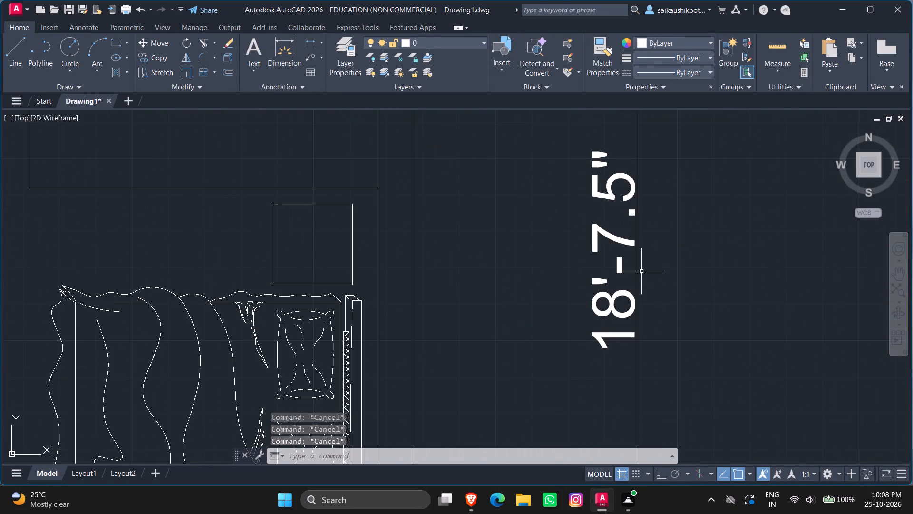
pyautogui.doubleClick(622, 243)
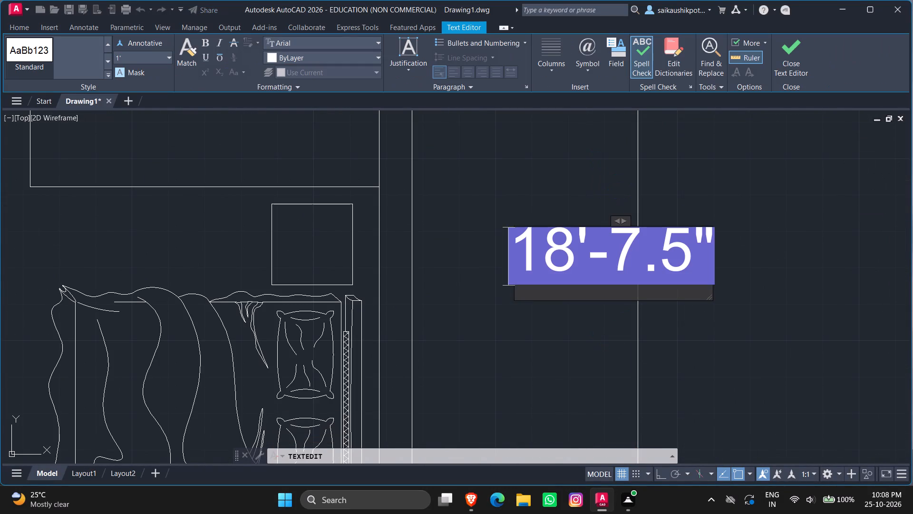
pyautogui.press('End')
pyautogui.press('BackSpace')
pyautogui.write('30\'-0"')
pyautogui.press('Escape')
pyautogui.press('Return')
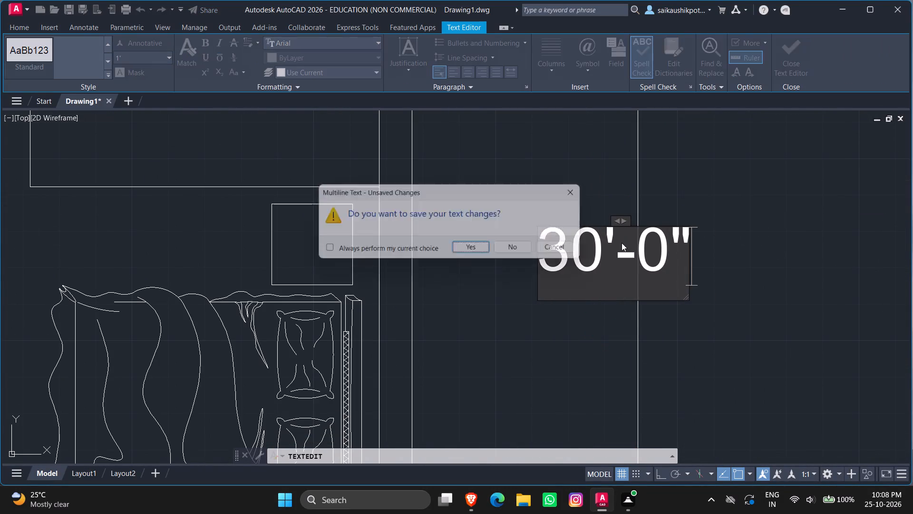
pyautogui.scroll(-3, 610, 286)
pyautogui.press('Escape')
pyautogui.press('Escape')
pyautogui.press('Escape')
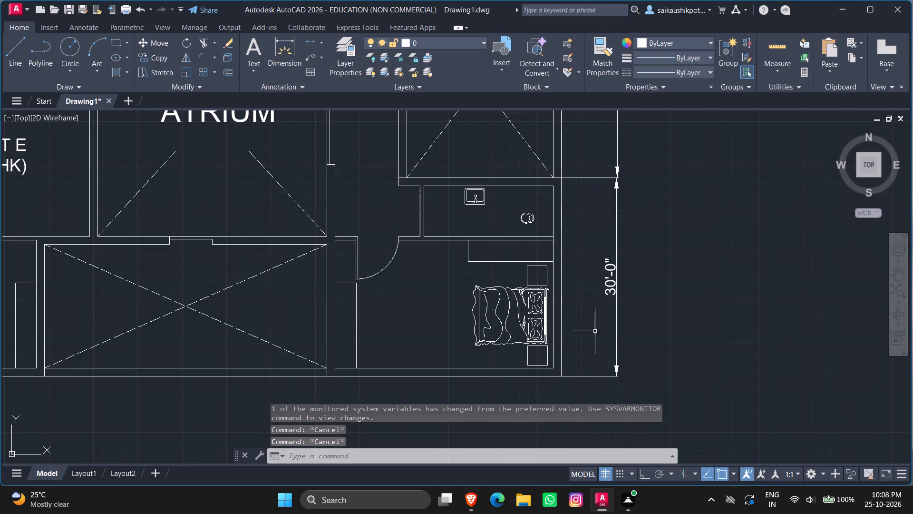
# Add a horizontal linear dimension below the south wall, from the crossed south shaft's east edge to the building's southeast corner.
pyautogui.scroll(-1, 615, 319)
pyautogui.scroll(-2, 581, 277)
pyautogui.scroll(2, 568, 344)
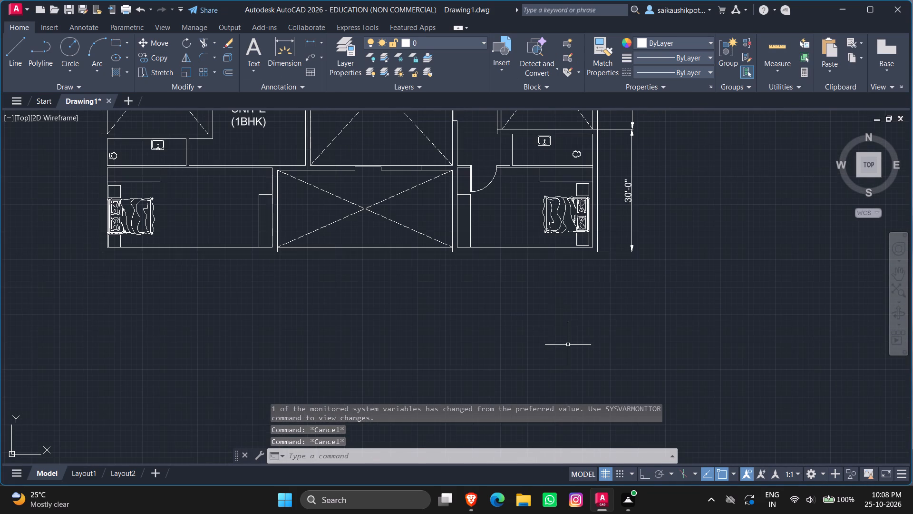
pyautogui.press('space')
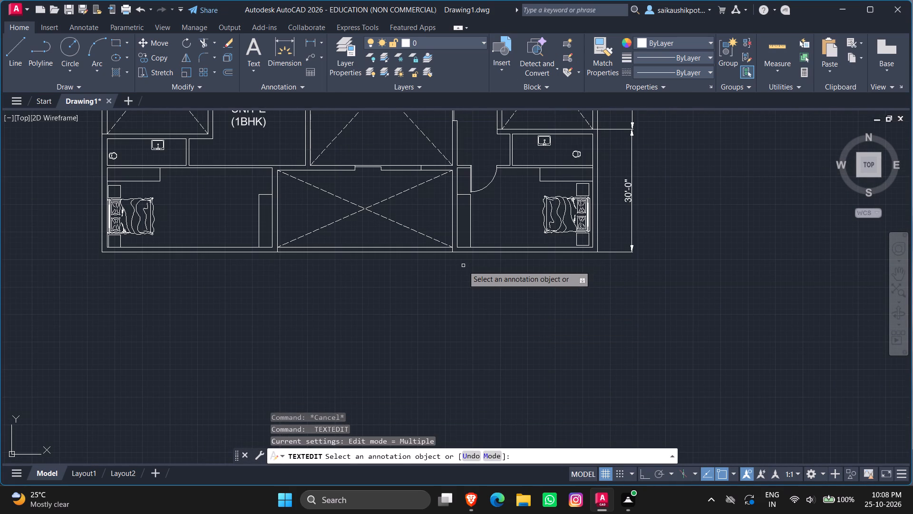
pyautogui.press('Escape')
pyautogui.press('Escape')
pyautogui.click(305, 42)
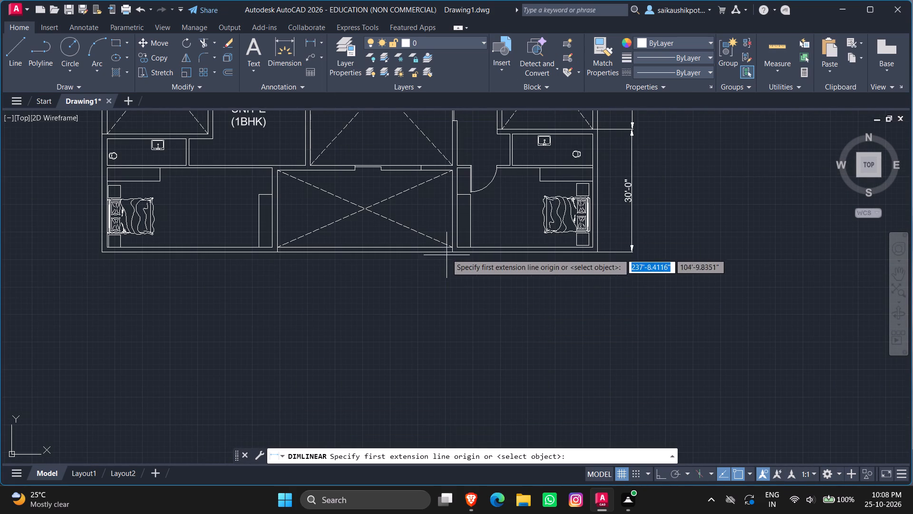
pyautogui.click(453, 251)
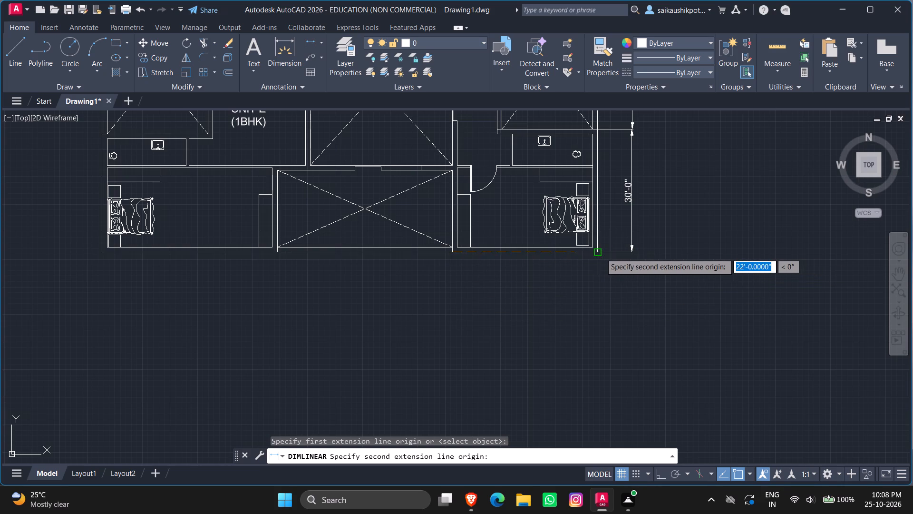
pyautogui.click(598, 251)
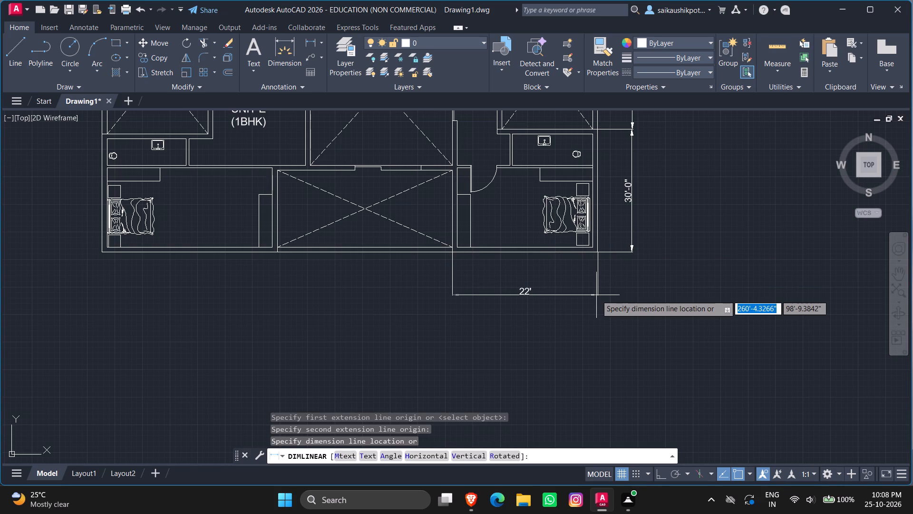
pyautogui.click(596, 286)
# Override the text of the horizontal dimension below the southeast bedroom with 25'-0".
pyautogui.doubleClick(532, 278)
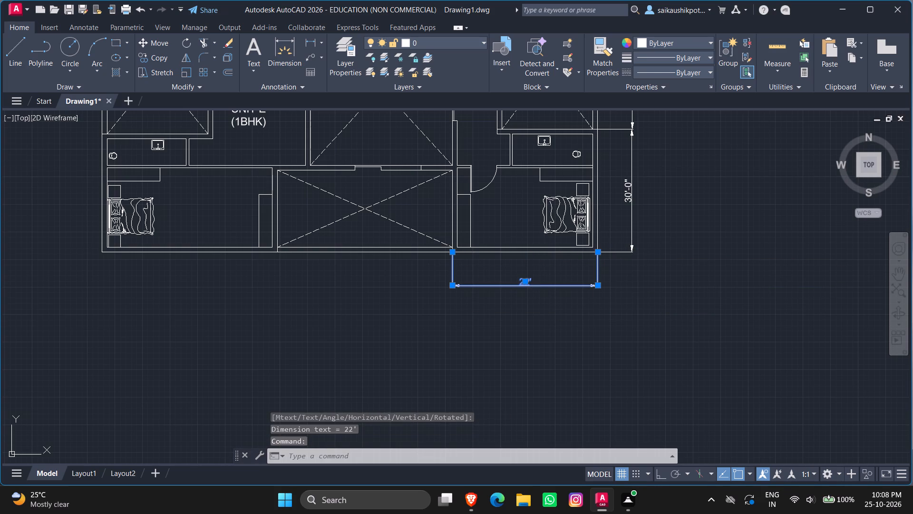
pyautogui.press('End')
pyautogui.press('BackSpace')
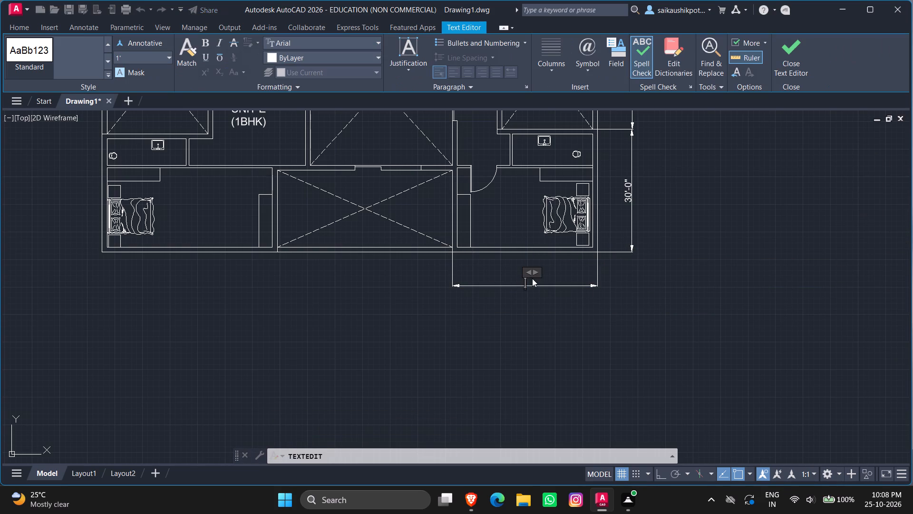
pyautogui.write("25'")
pyautogui.write('-0"')
pyautogui.press('Escape')
pyautogui.press('Return')
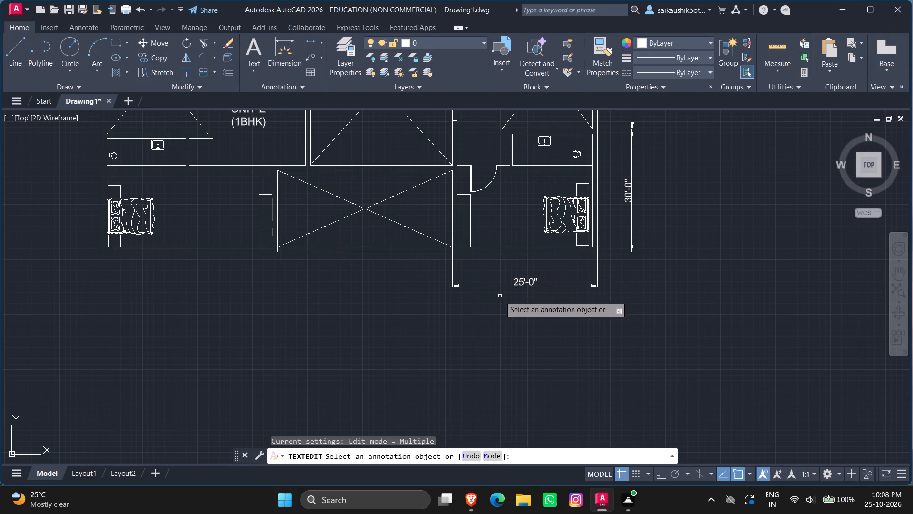
pyautogui.press('Escape')
pyautogui.press('Escape')
# Add a horizontal linear dimension across the crossed south shaft's width along the south wall, aligned with the 25'-0" dimension beside it.
pyautogui.click(307, 42)
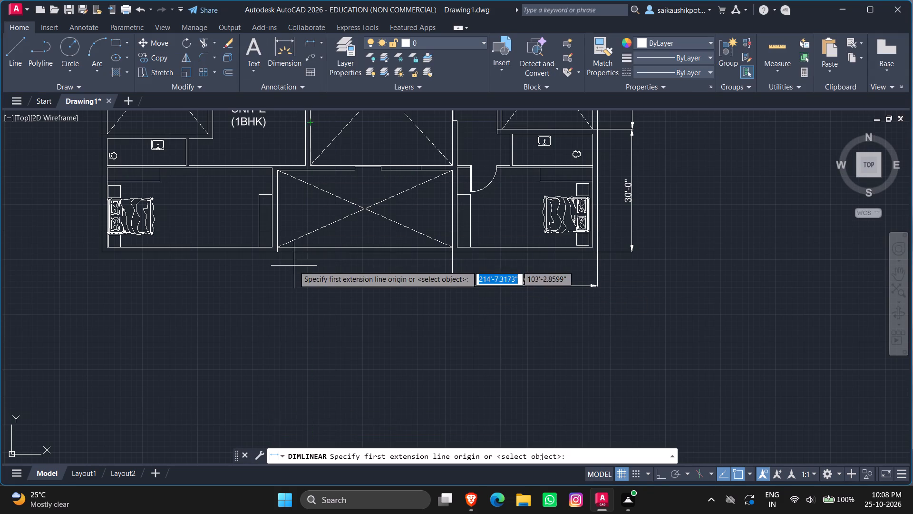
pyautogui.scroll(3, 282, 260)
pyautogui.click(259, 227)
pyautogui.scroll(-3, 240, 356)
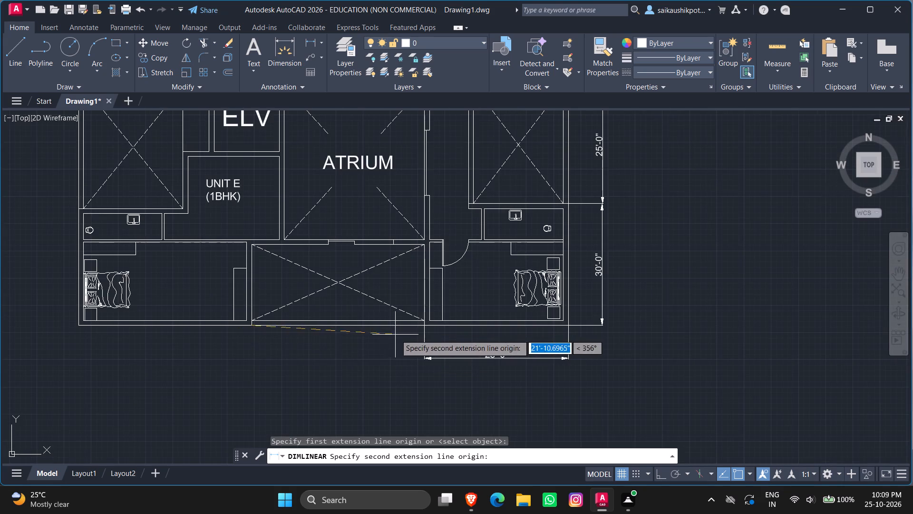
pyautogui.scroll(3, 398, 335)
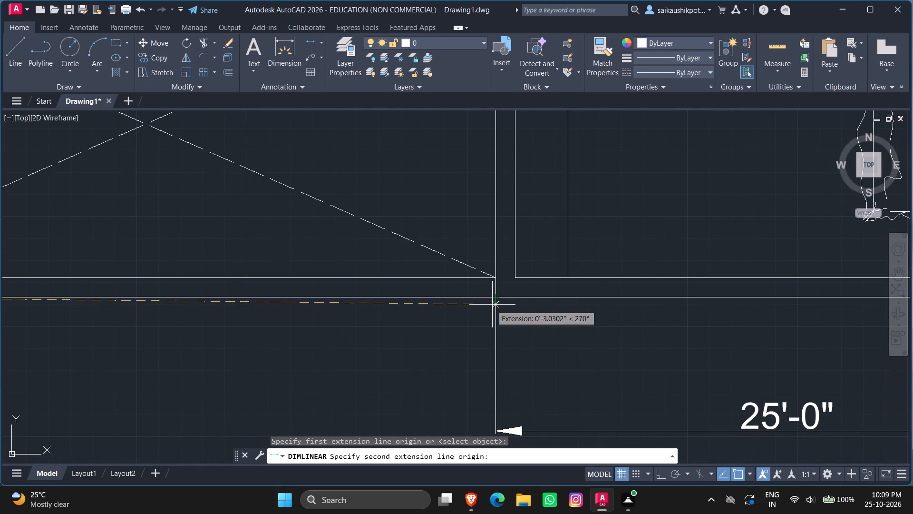
pyautogui.click(497, 298)
pyautogui.scroll(-1, 437, 360)
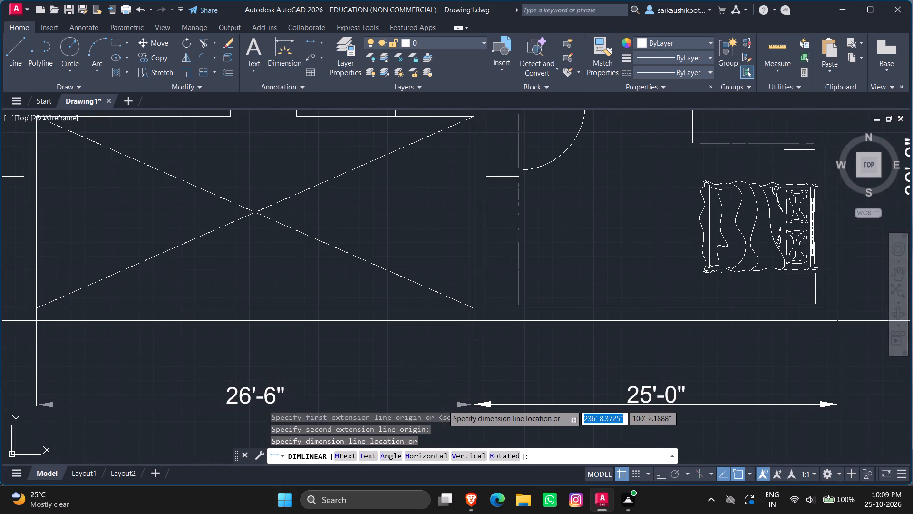
pyautogui.click(442, 405)
pyautogui.press('Escape')
# Override the text of the horizontal dimension below the crossed south shaft with 35'-0".
pyautogui.scroll(-3, 477, 336)
pyautogui.scroll(3, 416, 369)
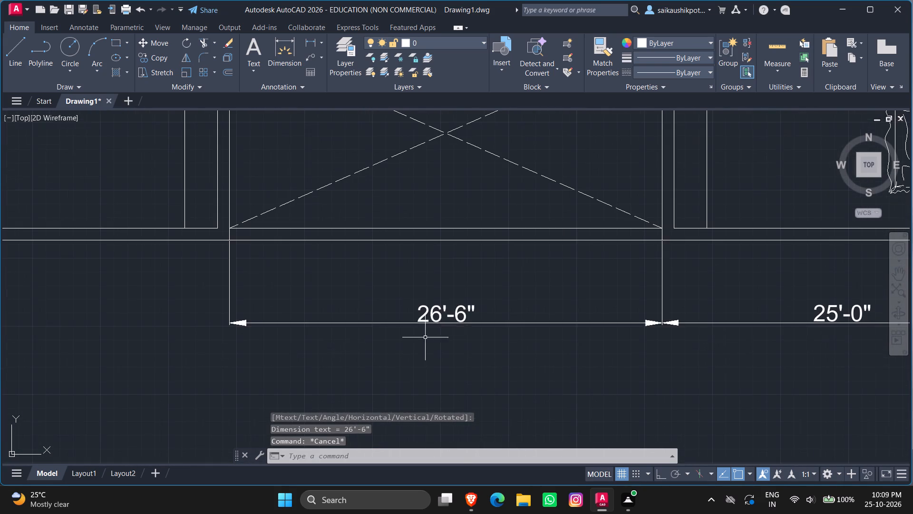
pyautogui.doubleClick(439, 315)
pyautogui.press('End')
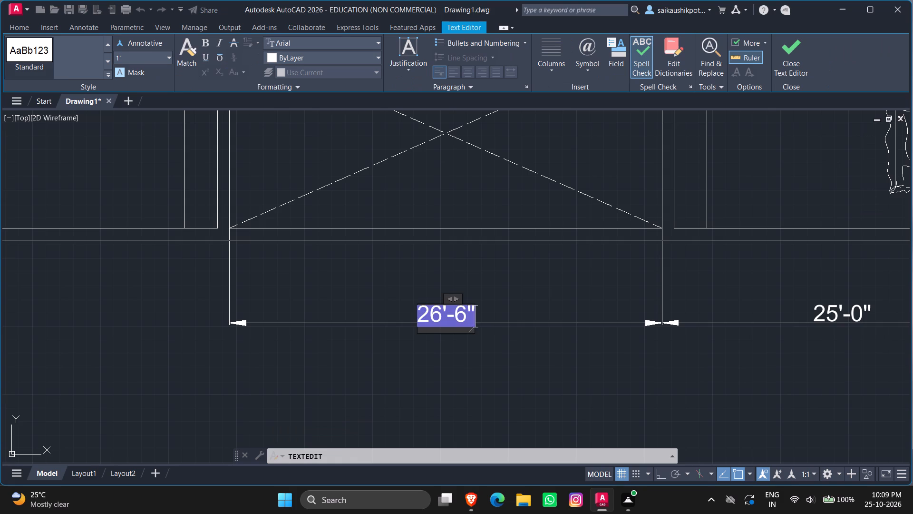
pyautogui.press('BackSpace')
pyautogui.write('35\'-0"')
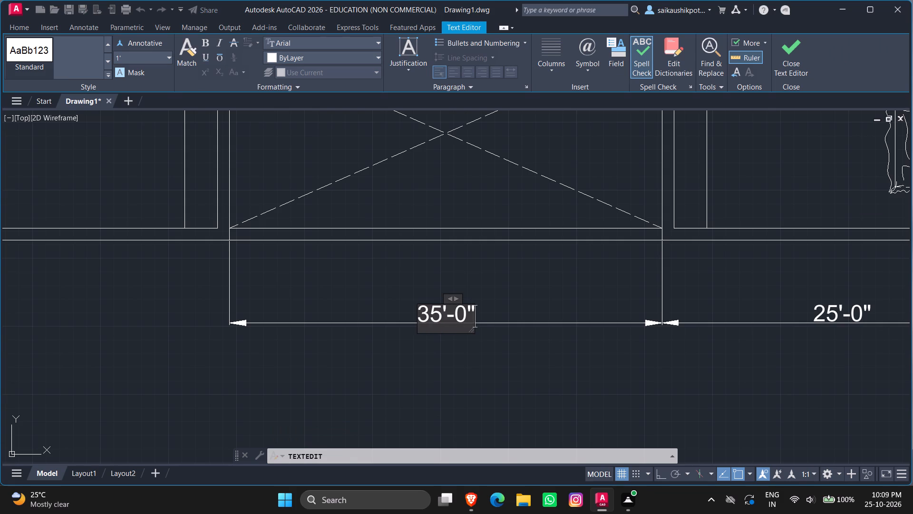
pyautogui.press('Escape')
pyautogui.press('Return')
pyautogui.press('Escape')
pyautogui.press('Escape')
pyautogui.press('Escape')
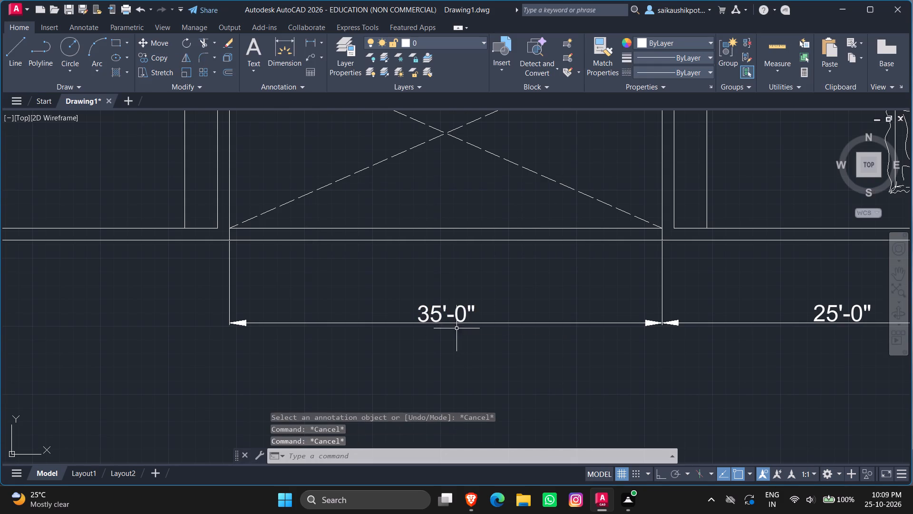
# Add a horizontal linear dimension from the building's southwest corner to the crossed south shaft's west edge, aligned with the other south-wall dimensions.
pyautogui.scroll(-3, 466, 328)
pyautogui.scroll(1, 343, 341)
pyautogui.scroll(1, 283, 336)
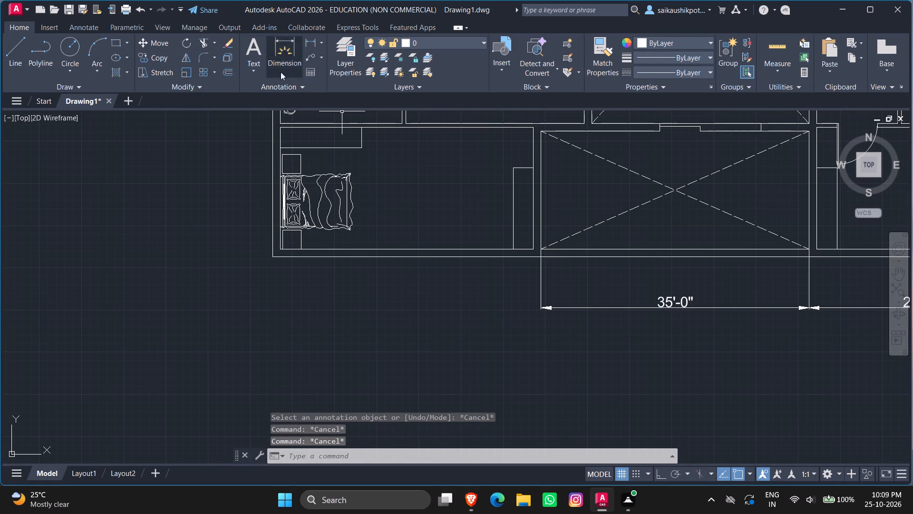
pyautogui.click(309, 44)
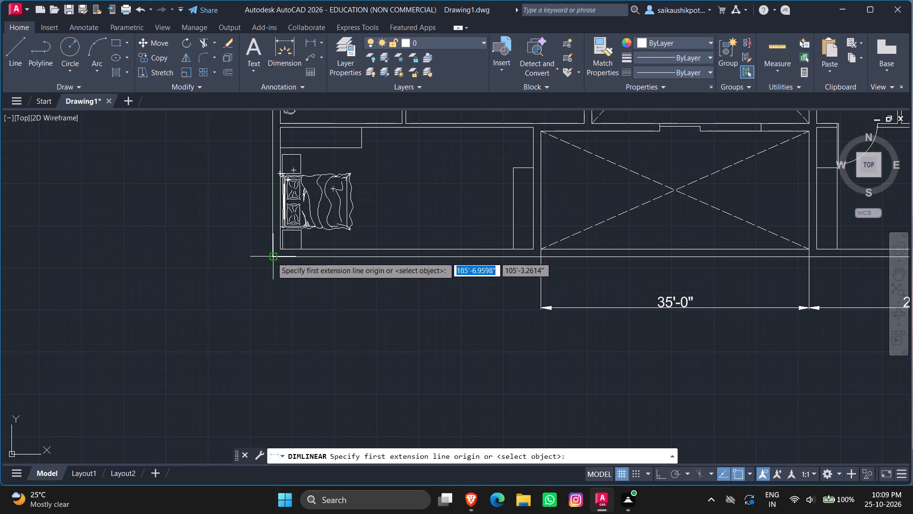
pyautogui.click(272, 255)
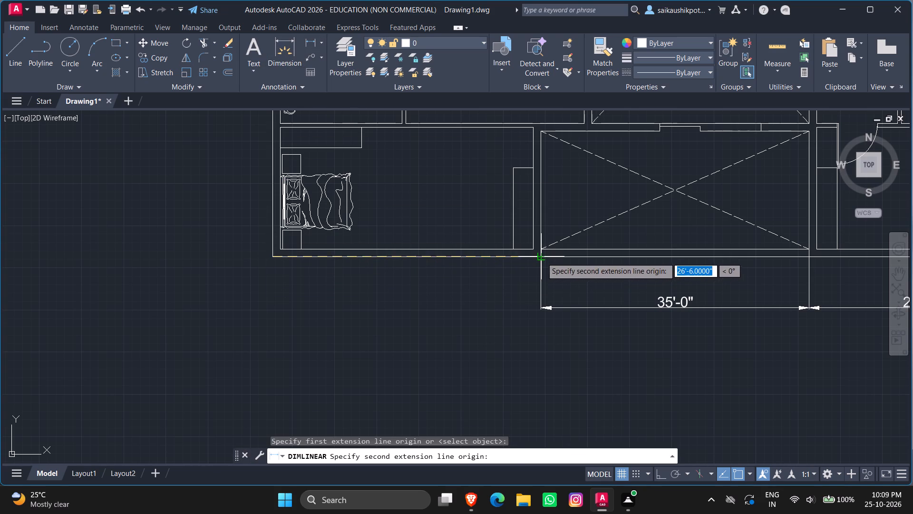
pyautogui.click(542, 257)
pyautogui.click(542, 310)
pyautogui.press('Escape')
pyautogui.press('Escape')
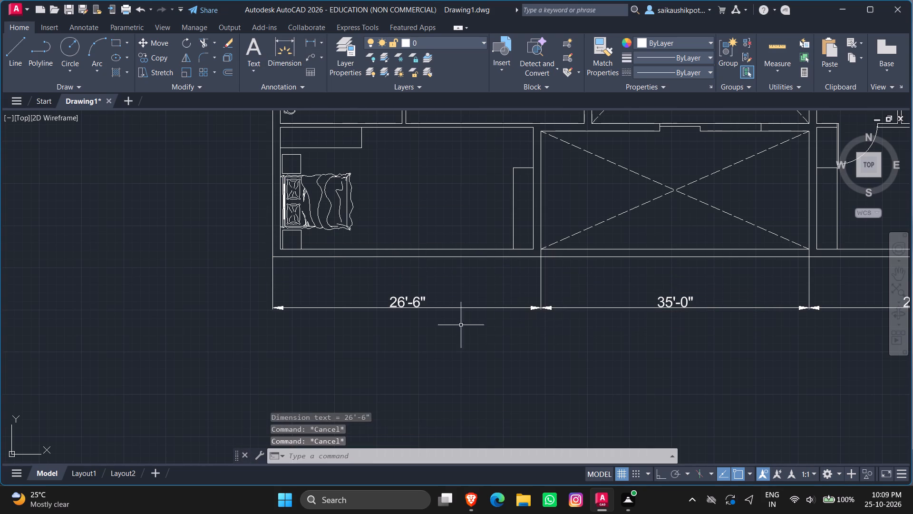
# Override the text of the horizontal dimension below the southwest bedroom with 25'-0".
pyautogui.scroll(3, 405, 303)
pyautogui.click(416, 292)
pyautogui.click(389, 303)
pyautogui.doubleClick(383, 300)
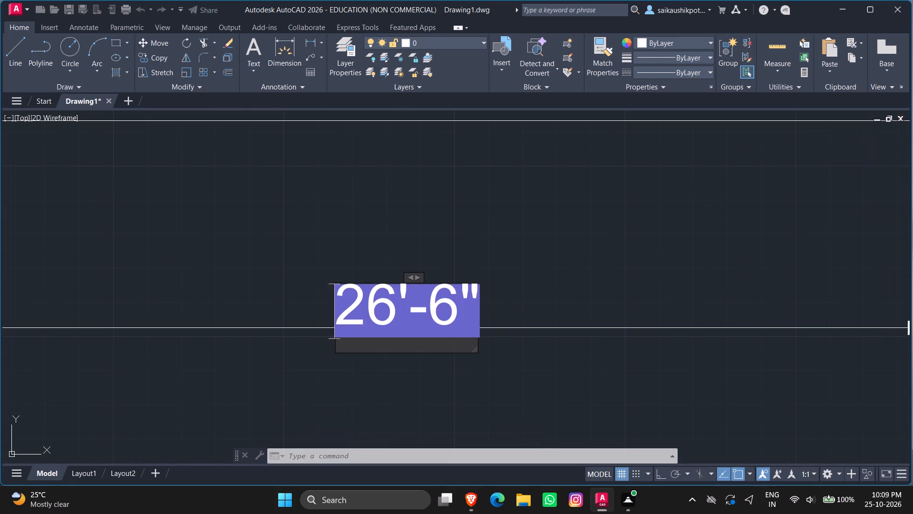
pyautogui.press('End')
pyautogui.press('BackSpace')
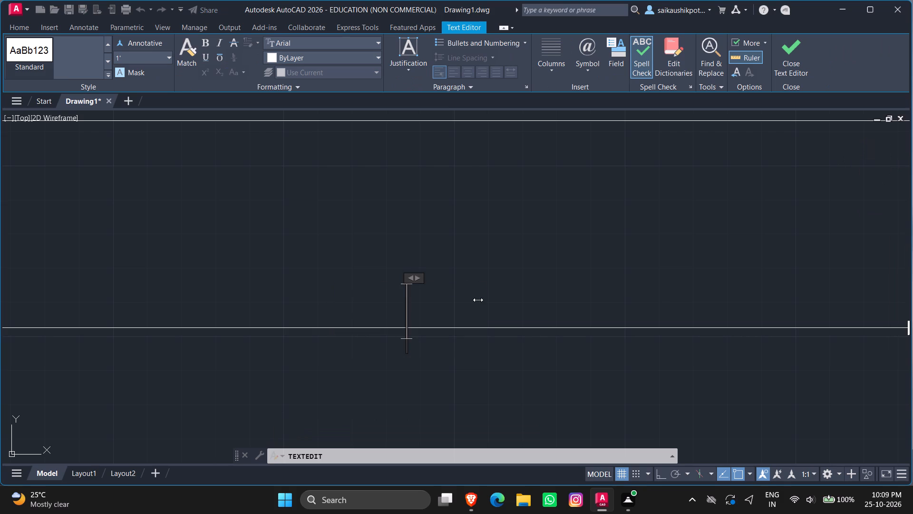
pyautogui.write('25\'-0"')
pyautogui.press('Escape')
pyautogui.press('Return')
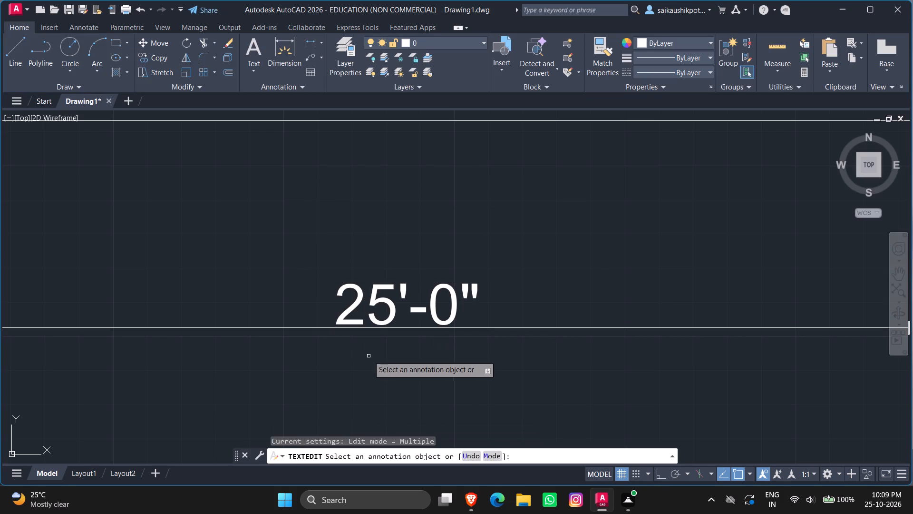
pyautogui.scroll(-4, 368, 362)
pyautogui.press('Escape')
pyautogui.press('Escape')
pyautogui.press('Escape')
# Add a vertical linear dimension outside the west wall, from the crossed west shaft's bottom edge to the building's southwest corner.
pyautogui.scroll(-3, 294, 333)
pyautogui.scroll(2, 273, 309)
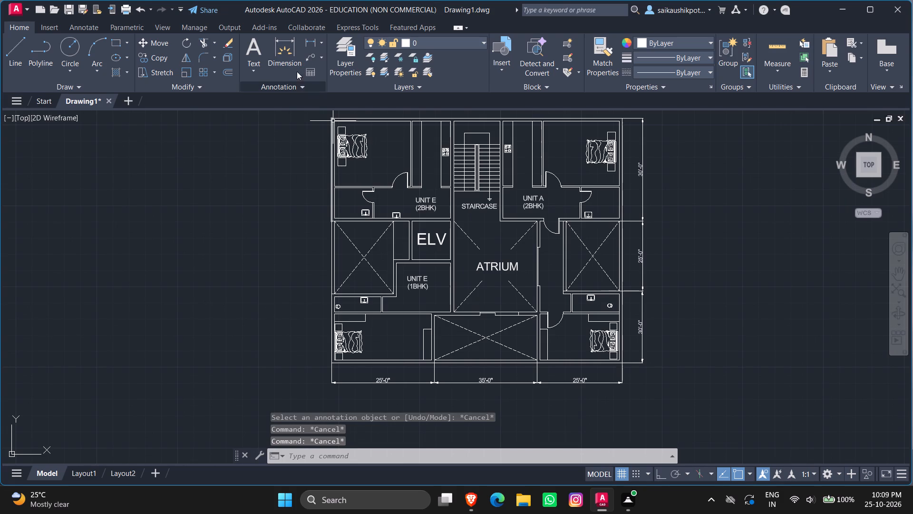
pyautogui.click(307, 42)
pyautogui.scroll(2, 315, 301)
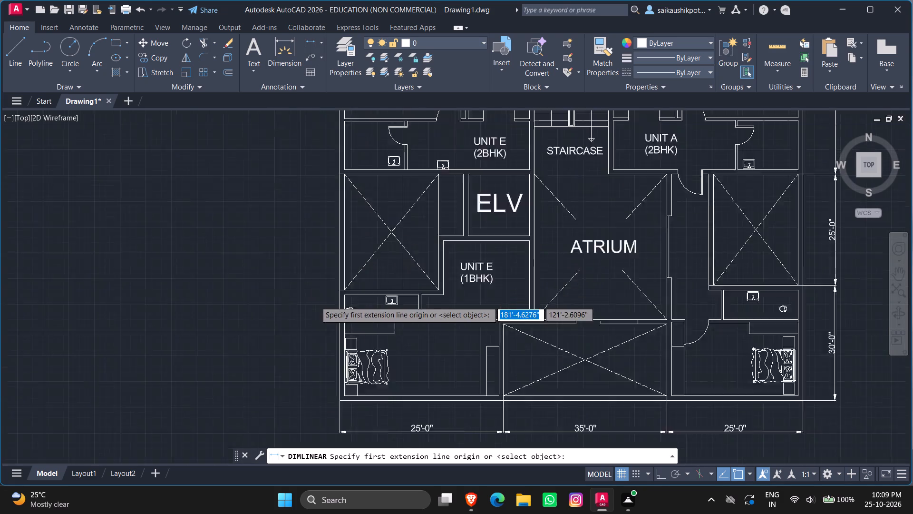
pyautogui.scroll(1, 315, 301)
pyautogui.click(375, 276)
pyautogui.scroll(-3, 258, 231)
pyautogui.scroll(3, 282, 311)
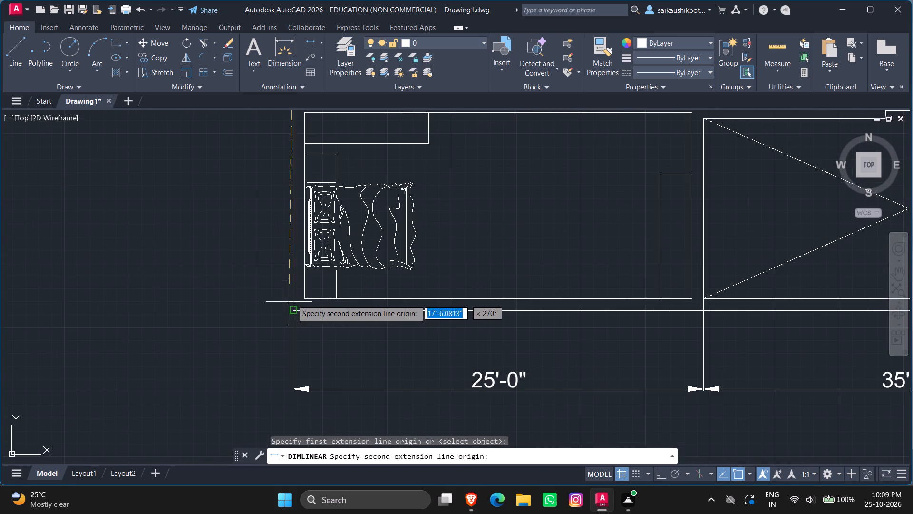
pyautogui.click(294, 311)
pyautogui.scroll(-1, 252, 315)
pyautogui.click(251, 315)
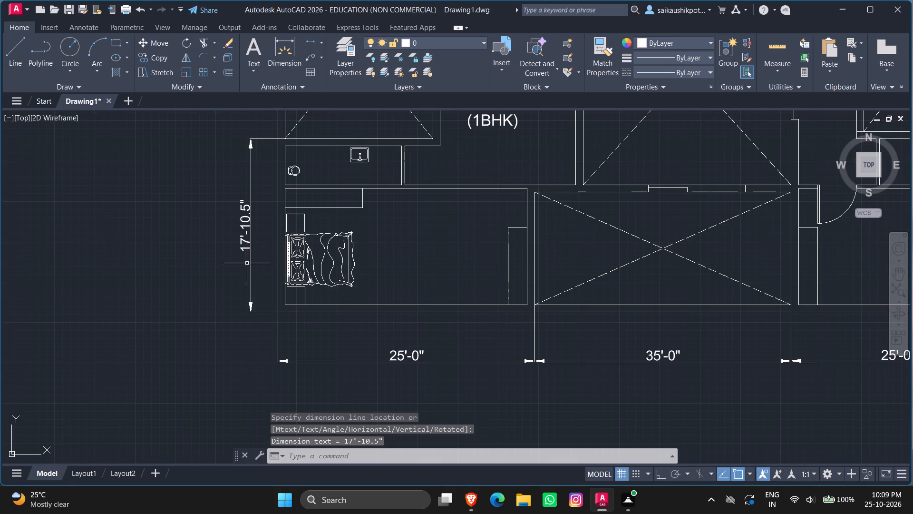
# Override the text of the vertical dimension outside the west wall beside the southwest bedroom with 30'-0".
pyautogui.doubleClick(244, 229)
pyautogui.press('End')
pyautogui.press('BackSpace')
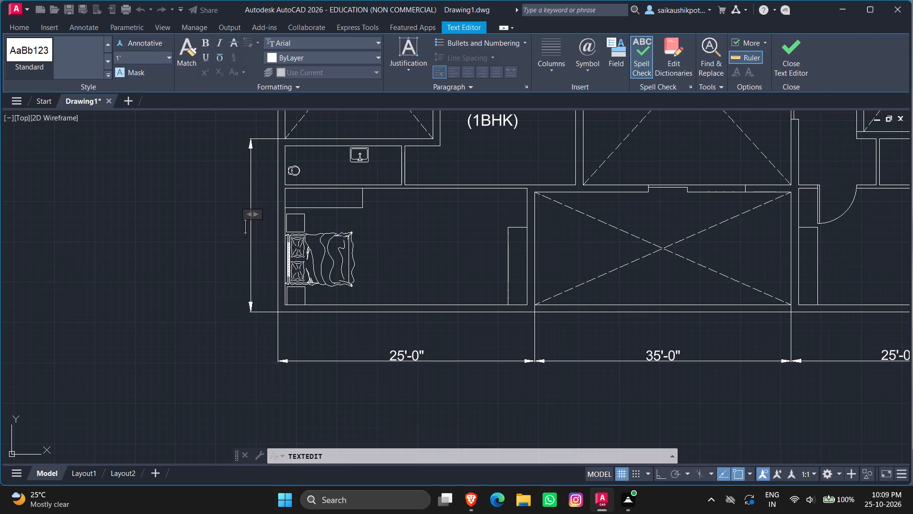
pyautogui.write('30\'-0"')
pyautogui.press('Escape')
pyautogui.press('Return')
pyautogui.scroll(-4, 240, 253)
pyautogui.press('Escape')
pyautogui.press('Escape')
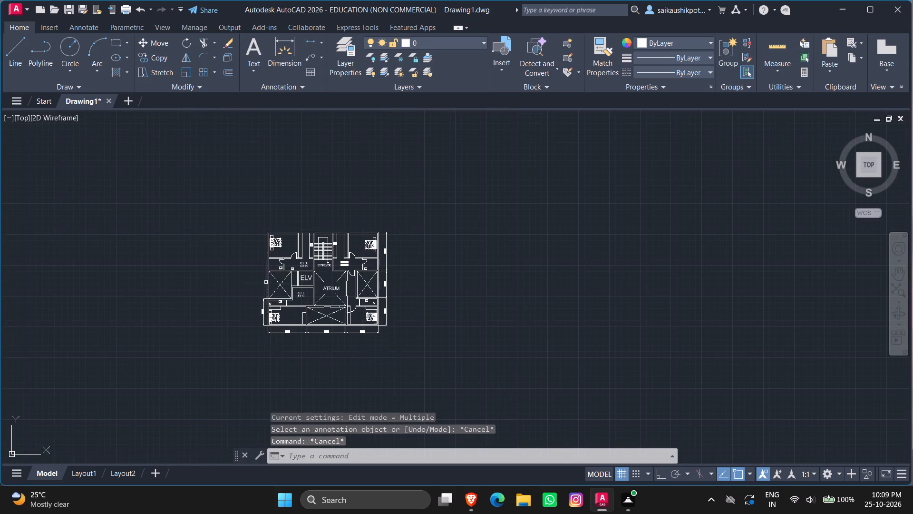
pyautogui.press('Escape')
pyautogui.scroll(2, 274, 261)
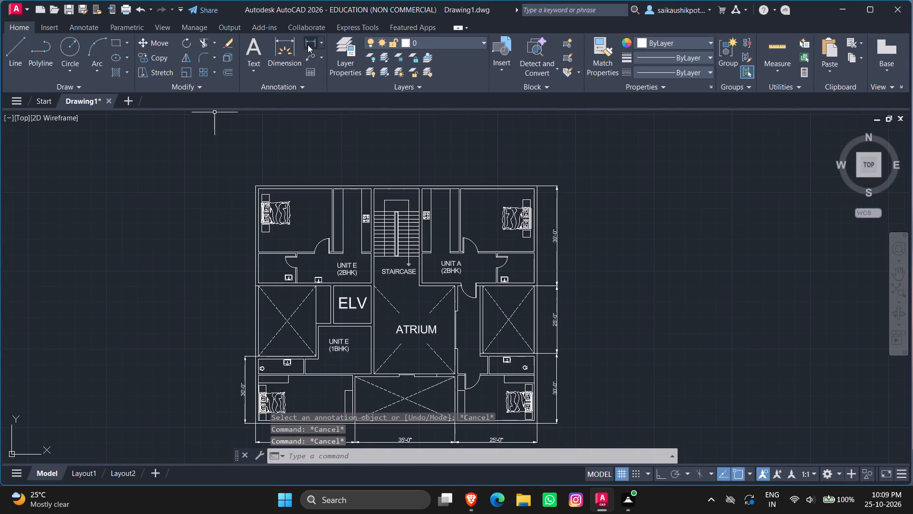
# Add a vertical linear dimension outside the west wall, from the crossed west shaft's top edge to the building's northwest corner.
pyautogui.click(310, 44)
pyautogui.scroll(3, 247, 291)
pyautogui.click(276, 274)
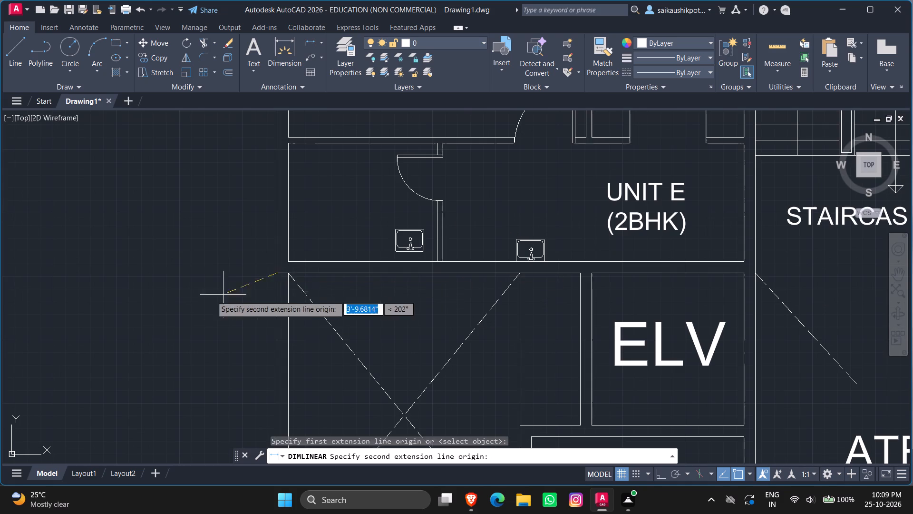
pyautogui.scroll(-4, 187, 310)
pyautogui.scroll(5, 187, 251)
pyautogui.click(285, 189)
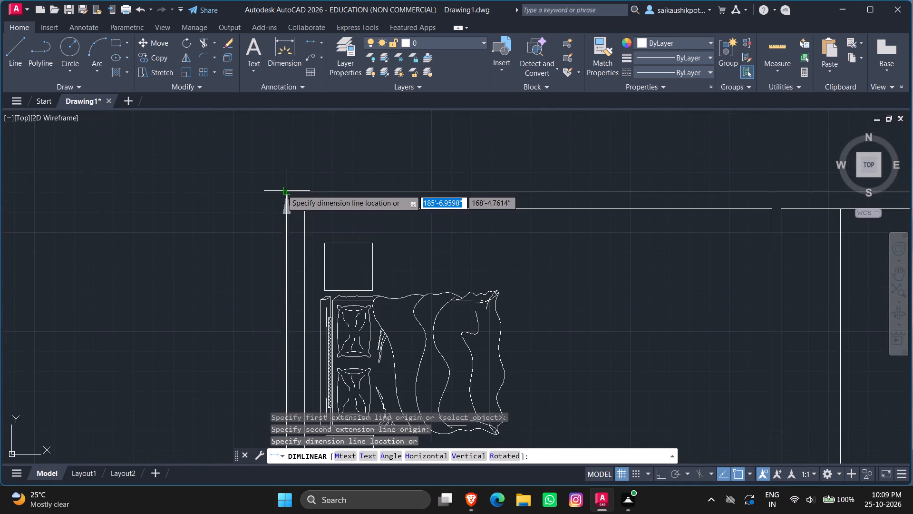
pyautogui.scroll(-3, 259, 170)
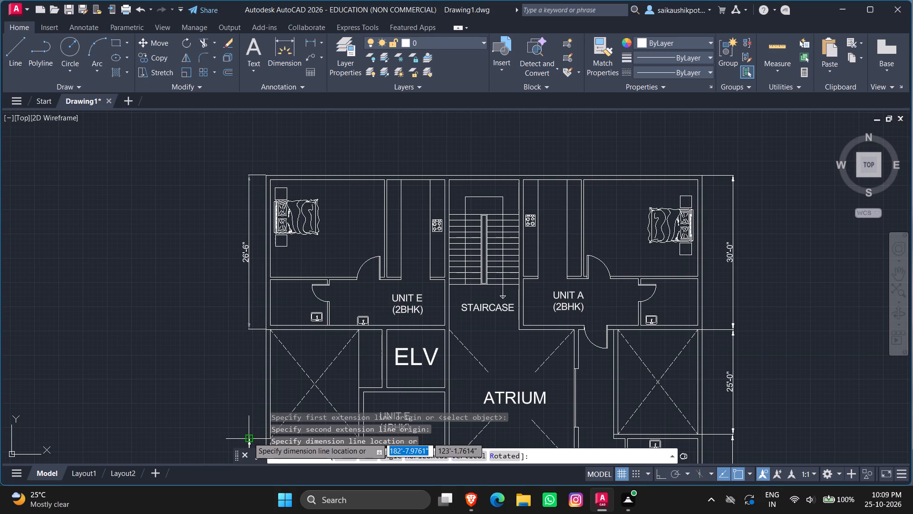
pyautogui.click(249, 438)
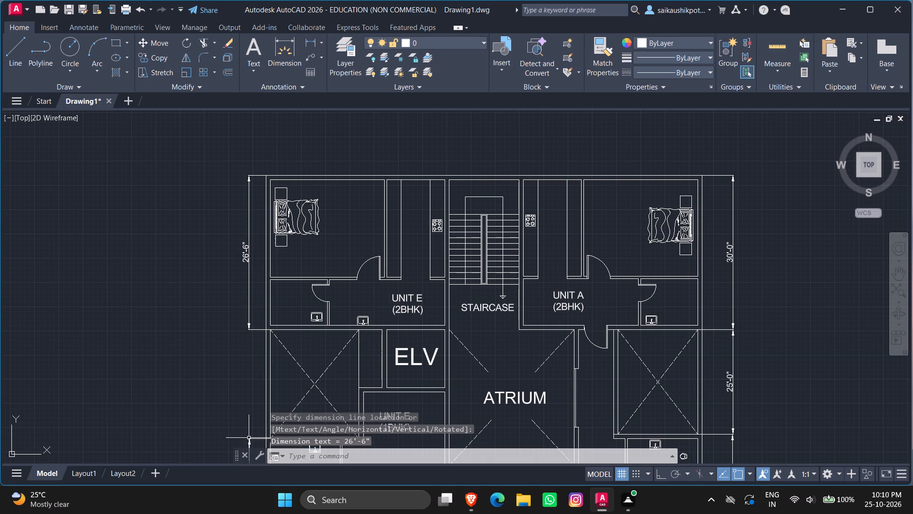
pyautogui.press('Escape')
pyautogui.press('Escape')
pyautogui.press('Escape')
# Override the text of the vertical dimension outside the west wall beside the northwest unit with 30'-0".
pyautogui.scroll(2, 253, 307)
pyautogui.doubleClick(230, 162)
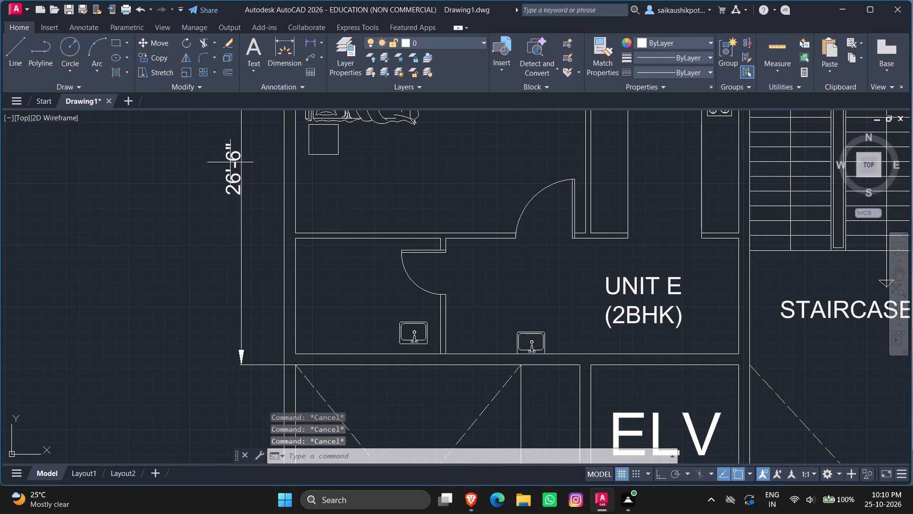
pyautogui.doubleClick(221, 177)
pyautogui.tripleClick(227, 187)
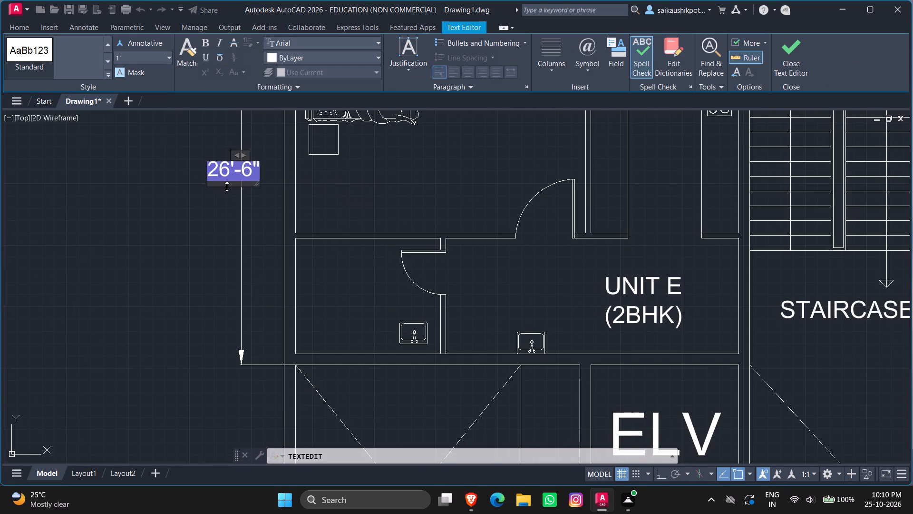
pyautogui.press('End')
pyautogui.press('BackSpace')
pyautogui.write('30')
pyautogui.write('\'-0"')
pyautogui.press('Escape')
pyautogui.press('Return')
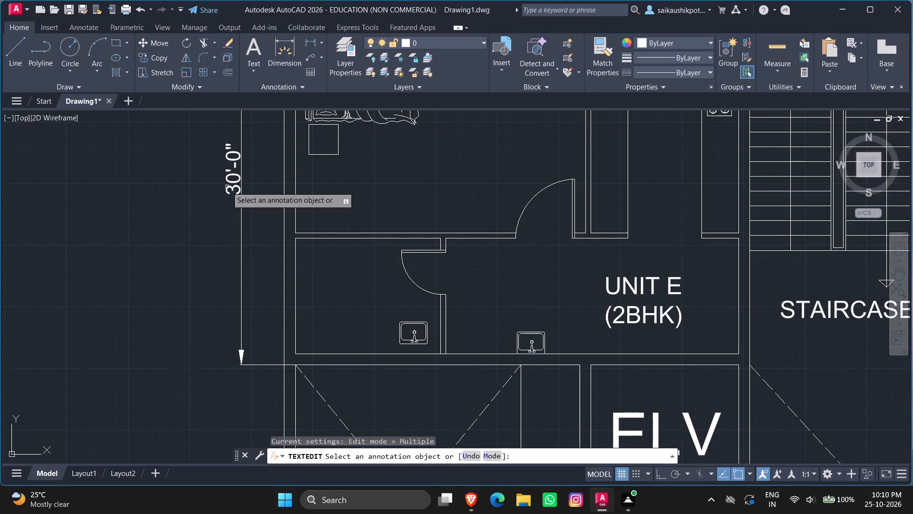
pyautogui.scroll(-4, 237, 217)
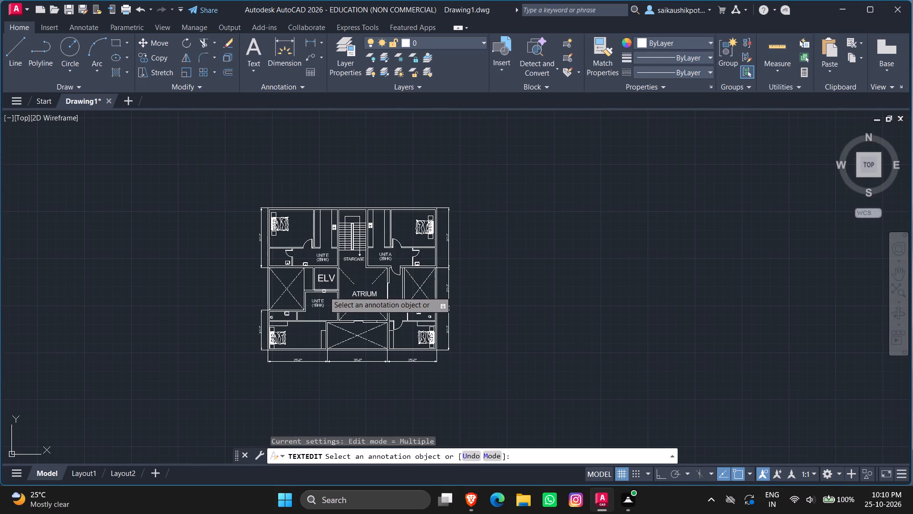
pyautogui.scroll(-1, 368, 310)
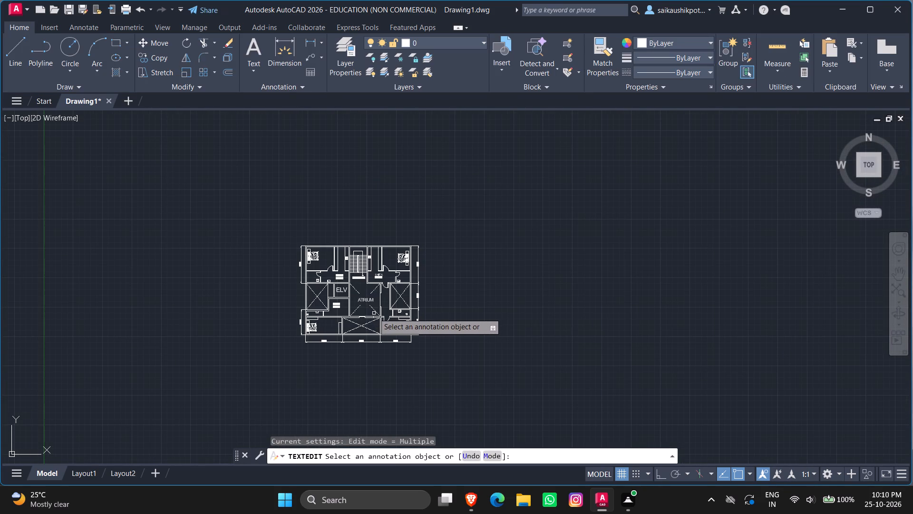
pyautogui.press('Escape')
pyautogui.press('Escape')
pyautogui.press('Escape')
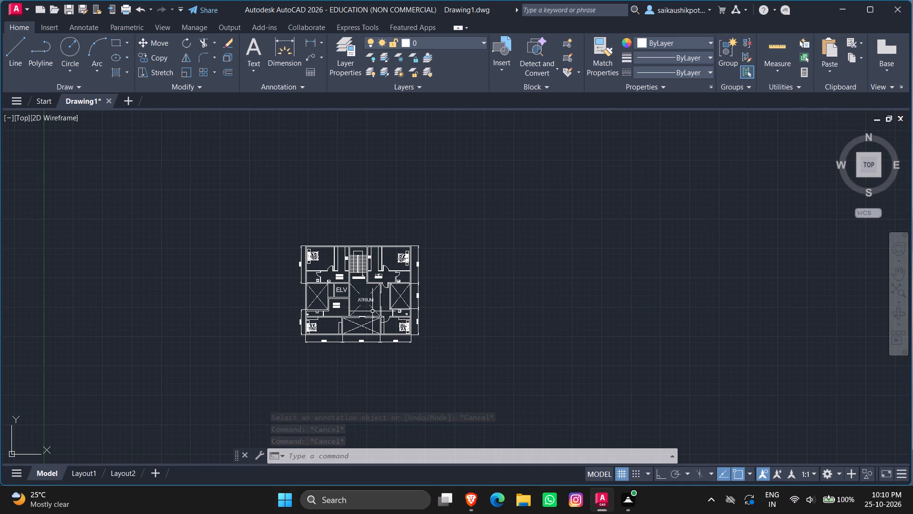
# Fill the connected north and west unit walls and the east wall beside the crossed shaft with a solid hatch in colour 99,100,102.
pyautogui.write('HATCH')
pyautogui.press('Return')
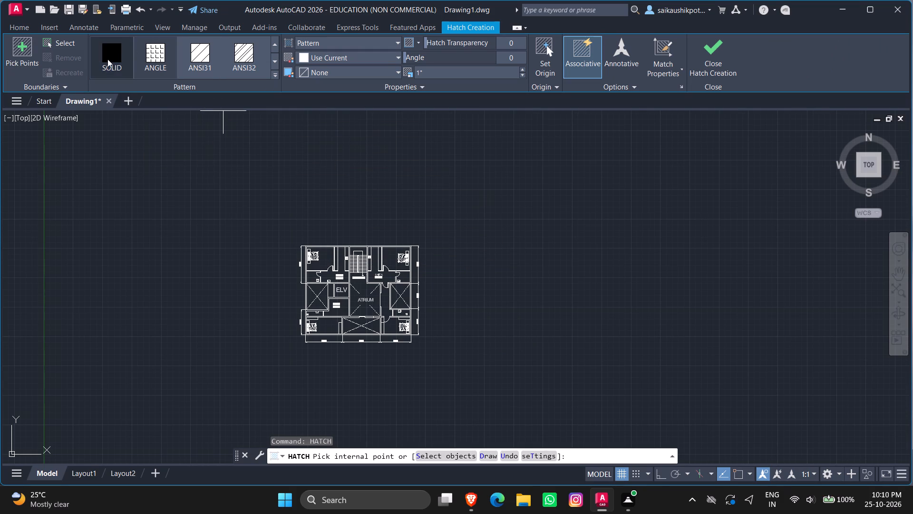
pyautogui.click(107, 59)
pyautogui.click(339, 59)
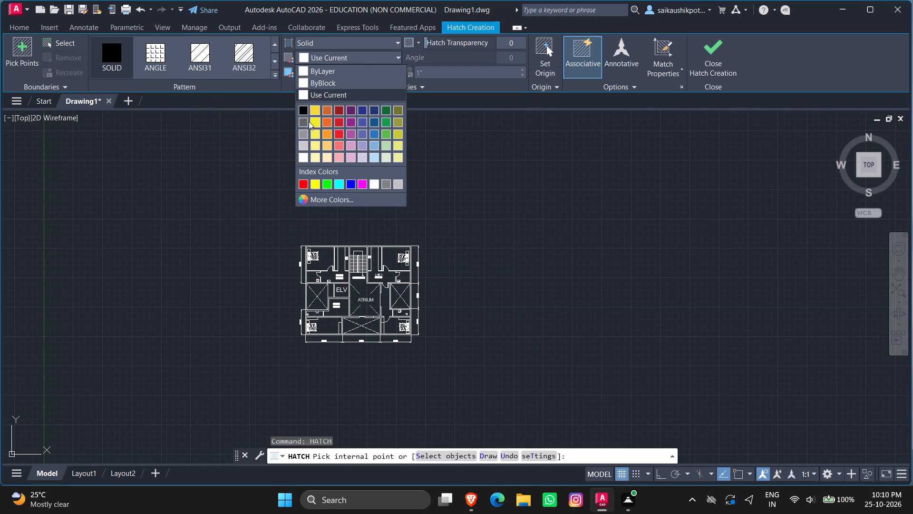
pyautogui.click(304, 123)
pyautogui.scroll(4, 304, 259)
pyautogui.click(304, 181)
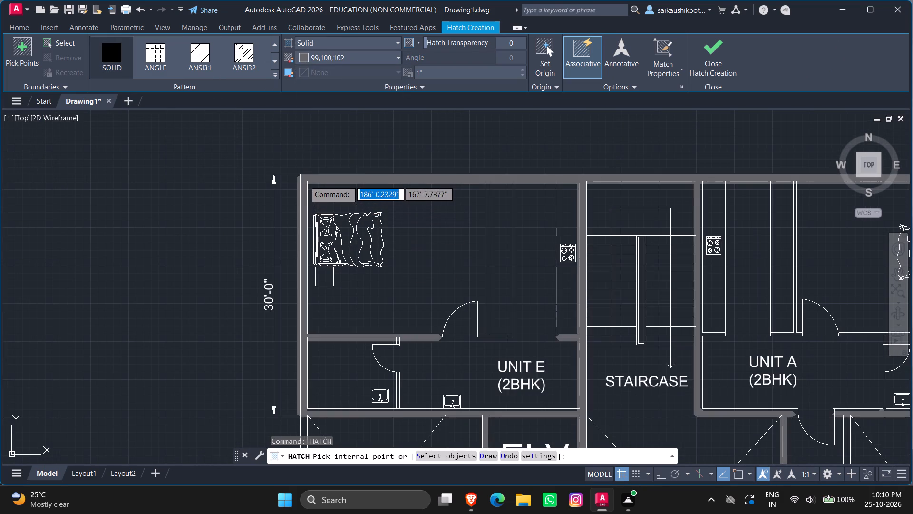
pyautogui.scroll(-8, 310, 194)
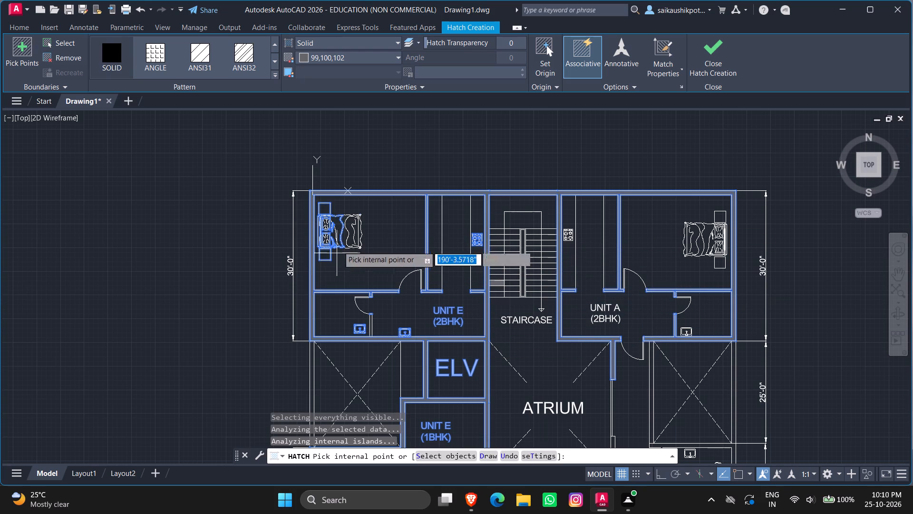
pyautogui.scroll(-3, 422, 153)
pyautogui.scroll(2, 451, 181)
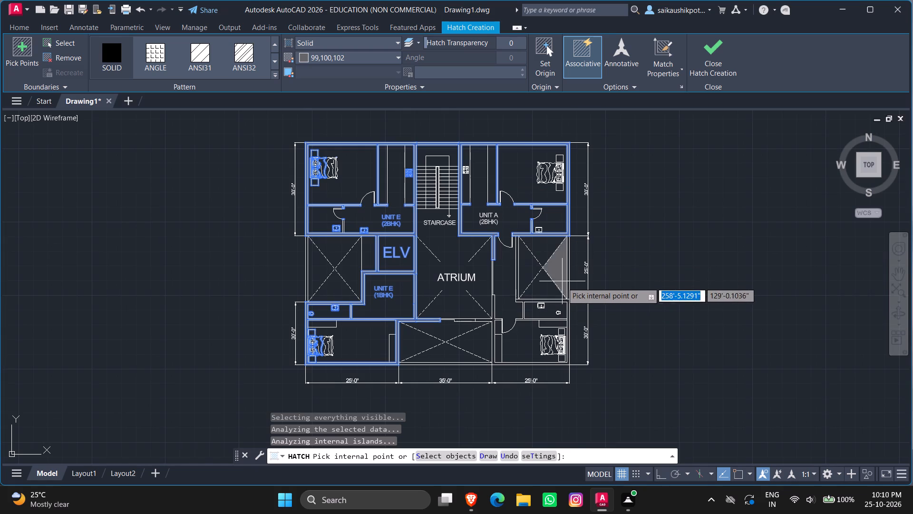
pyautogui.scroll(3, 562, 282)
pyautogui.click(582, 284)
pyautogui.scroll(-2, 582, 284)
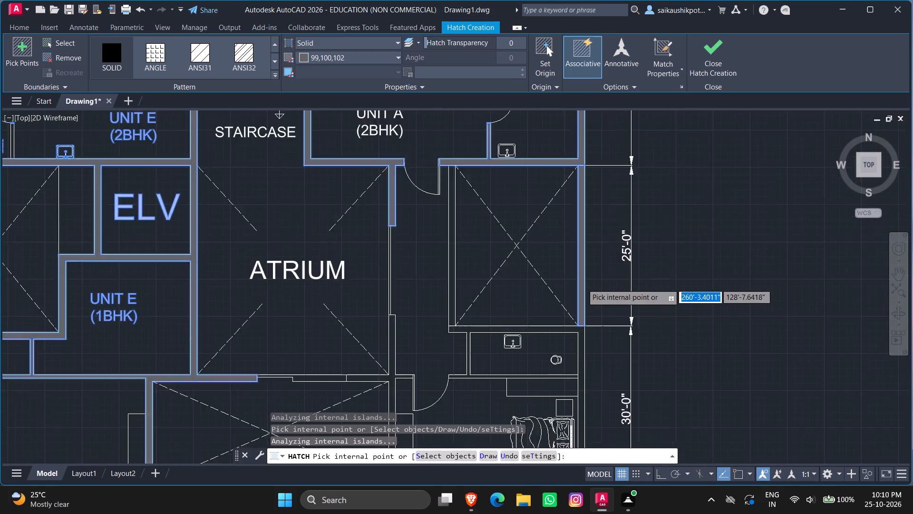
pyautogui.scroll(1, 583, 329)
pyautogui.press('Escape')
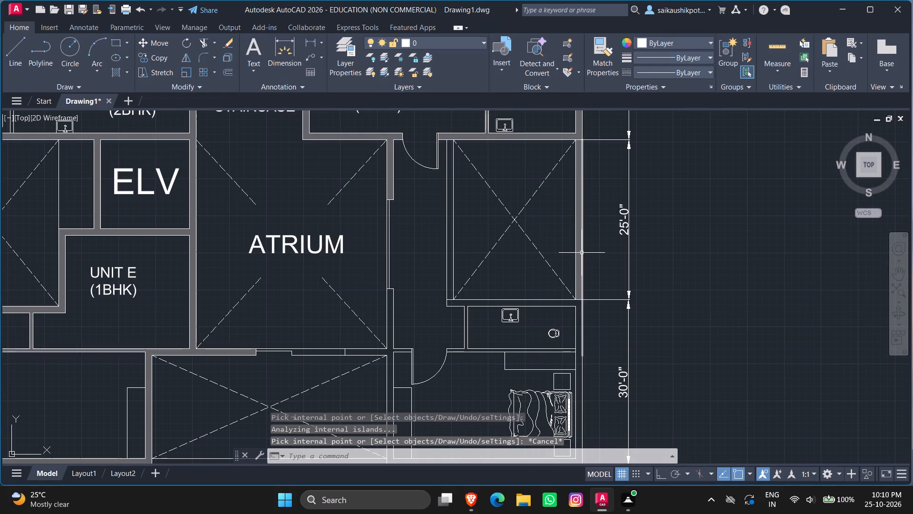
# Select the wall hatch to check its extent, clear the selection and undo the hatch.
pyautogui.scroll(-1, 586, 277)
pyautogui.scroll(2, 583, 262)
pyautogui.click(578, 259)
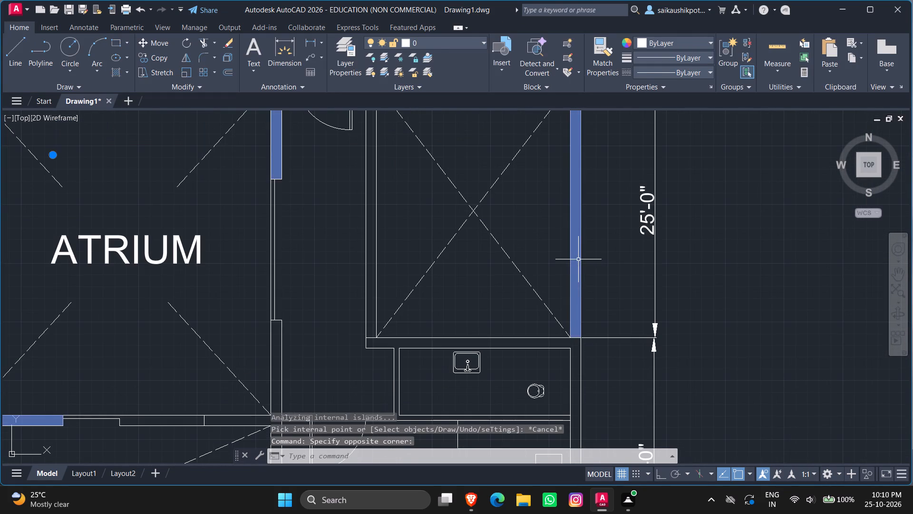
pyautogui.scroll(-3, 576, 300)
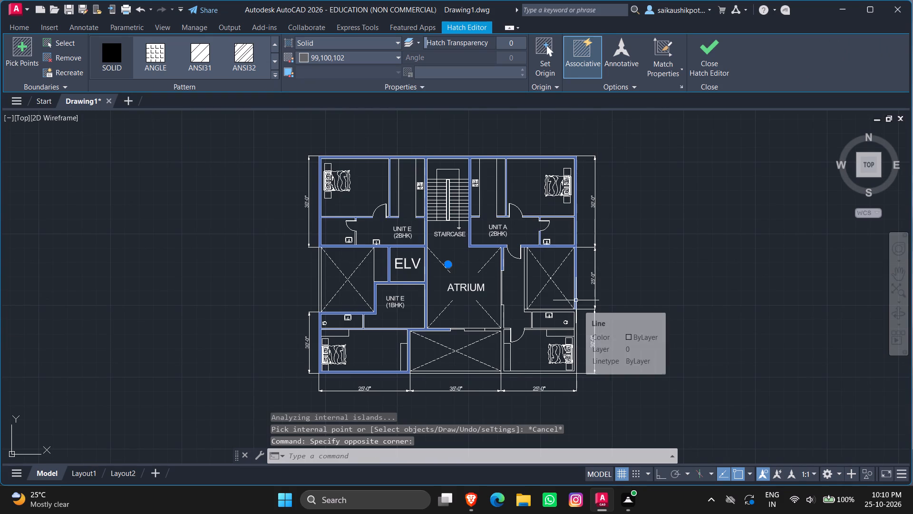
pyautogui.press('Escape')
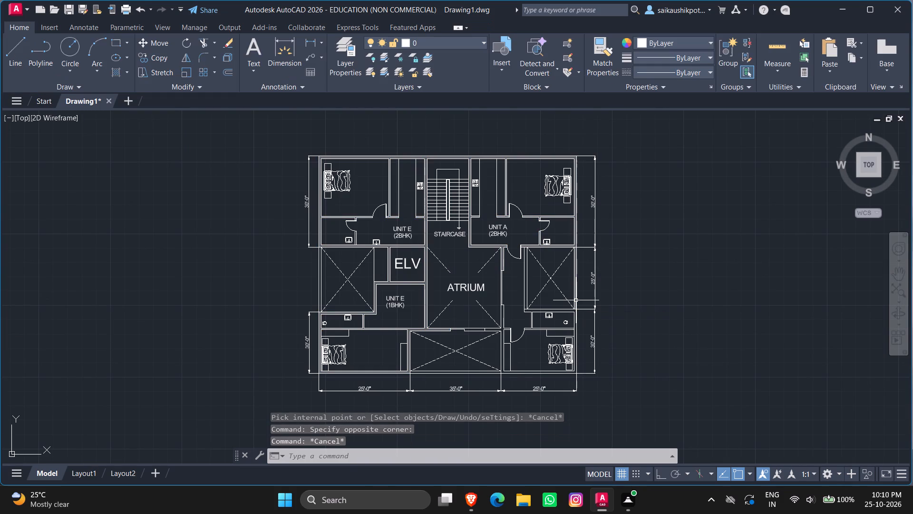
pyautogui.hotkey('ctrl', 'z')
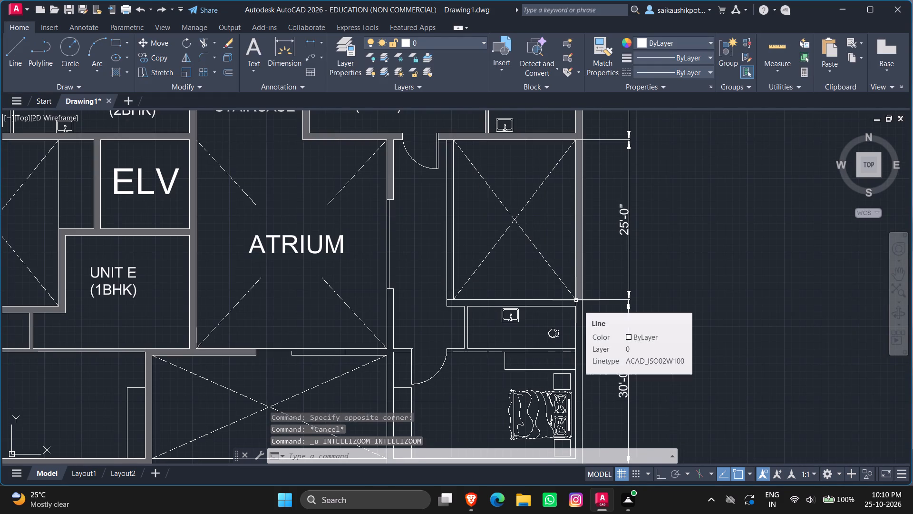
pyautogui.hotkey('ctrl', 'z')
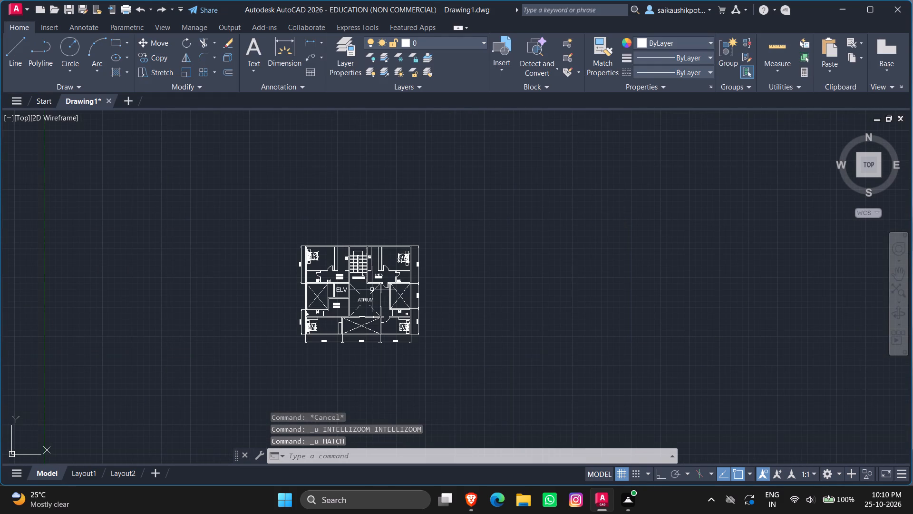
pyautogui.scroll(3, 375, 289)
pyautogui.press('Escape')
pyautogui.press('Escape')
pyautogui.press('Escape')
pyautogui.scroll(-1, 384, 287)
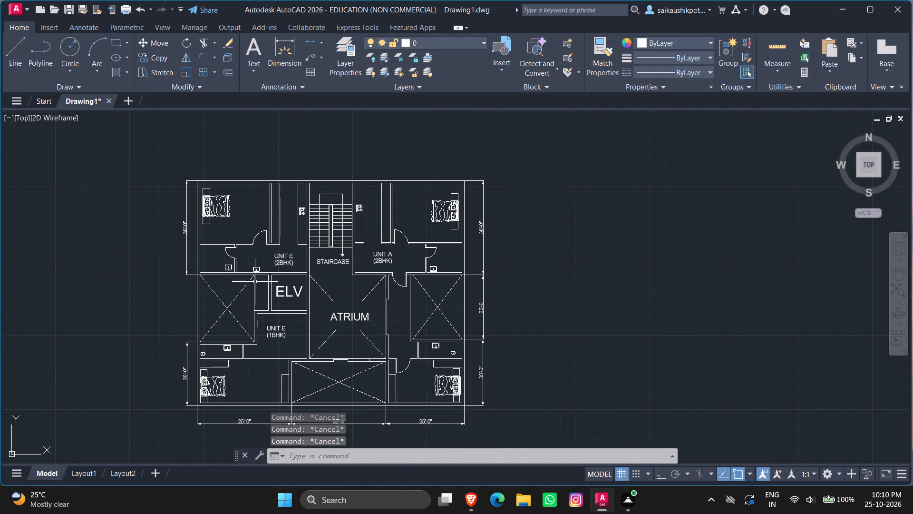
# Fill the connected walls of the north and west units with a solid hatch in colour 99,100,102.
pyautogui.write('HATCJH')
pyautogui.press('Return')
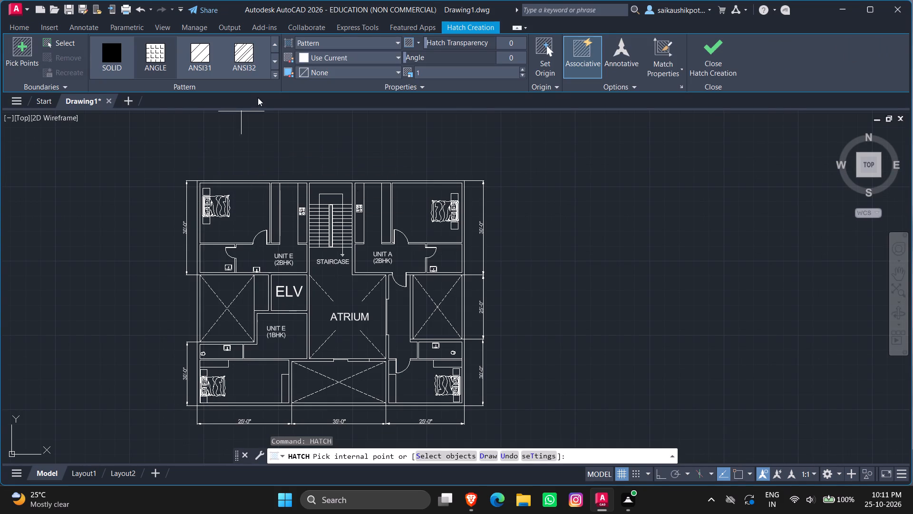
pyautogui.click(363, 52)
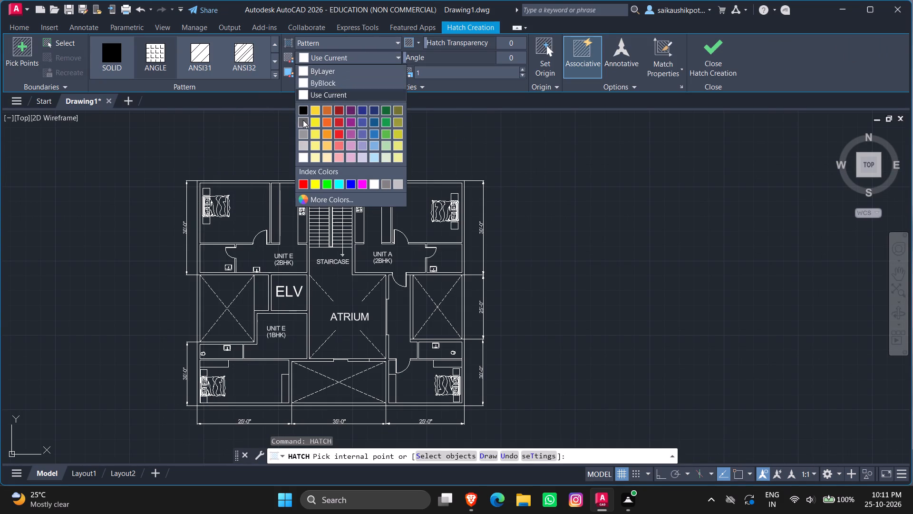
pyautogui.click(301, 120)
pyautogui.click(100, 53)
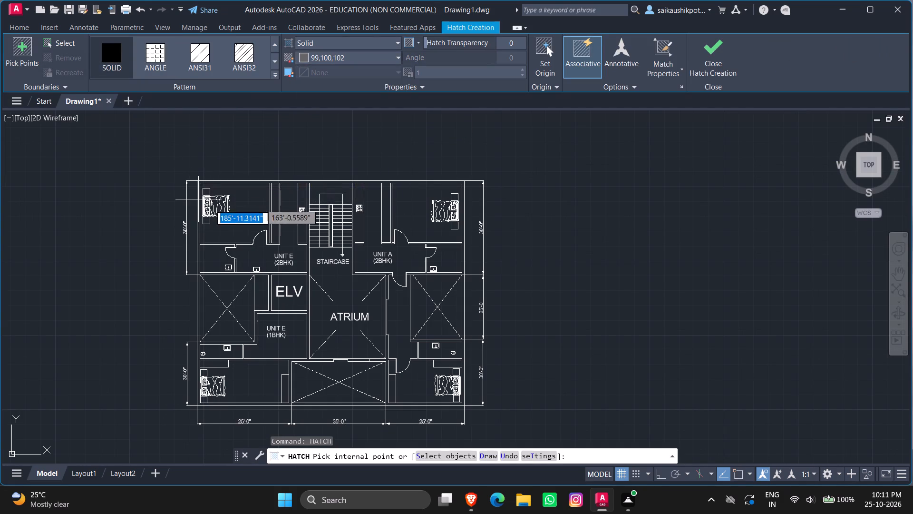
pyautogui.scroll(3, 220, 186)
pyautogui.scroll(-1, 215, 183)
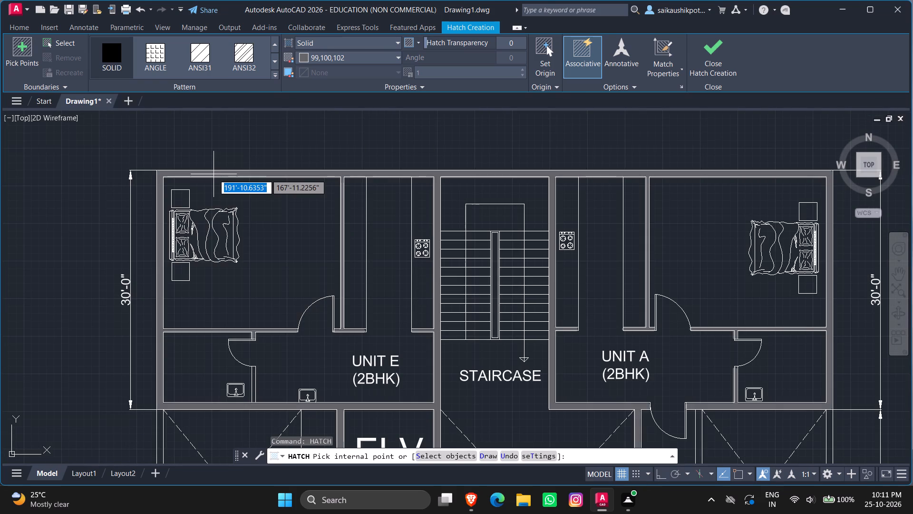
pyautogui.click(214, 174)
pyautogui.scroll(-3, 214, 174)
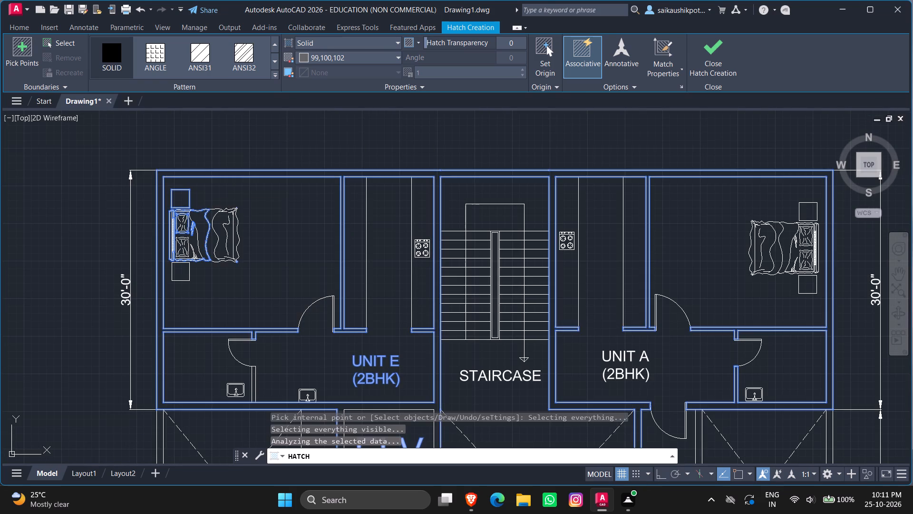
pyautogui.scroll(-5, 214, 174)
pyautogui.scroll(-1, 236, 249)
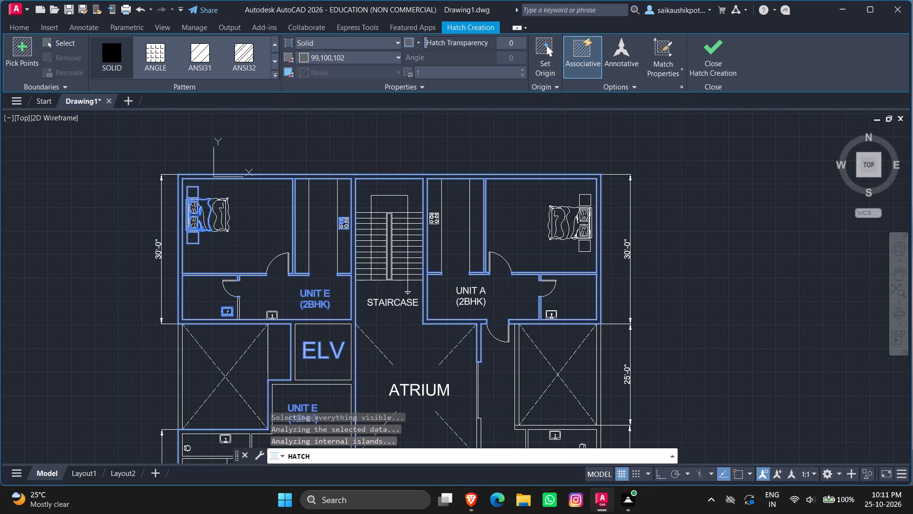
pyautogui.scroll(-1, 291, 358)
pyautogui.scroll(-3, 271, 319)
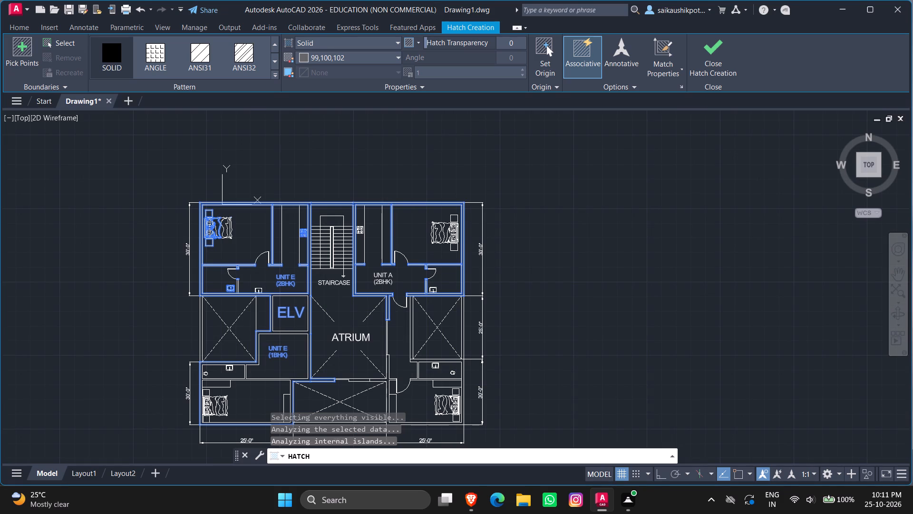
pyautogui.scroll(-2, 222, 282)
pyautogui.scroll(1, 242, 262)
pyautogui.scroll(-1, 233, 246)
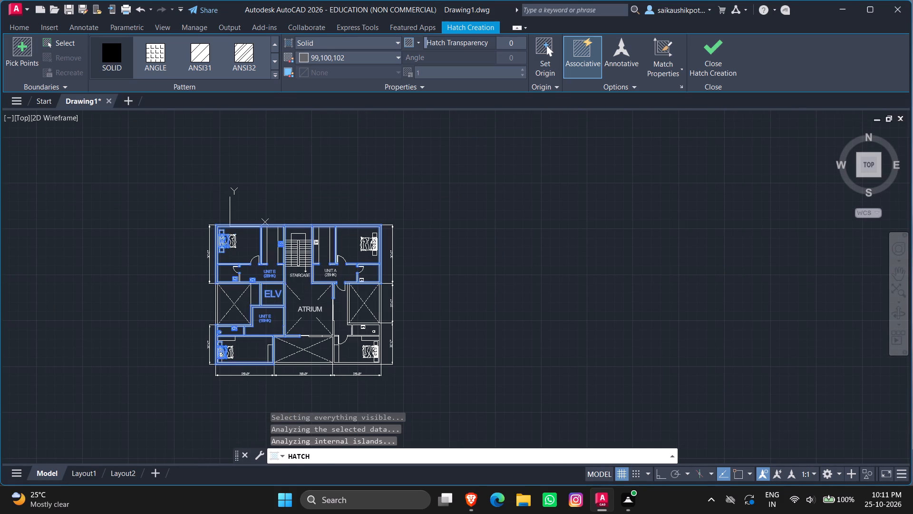
# Add the connected walls around the southeast bedroom and bathroom to the solid hatch.
pyautogui.scroll(2, 300, 292)
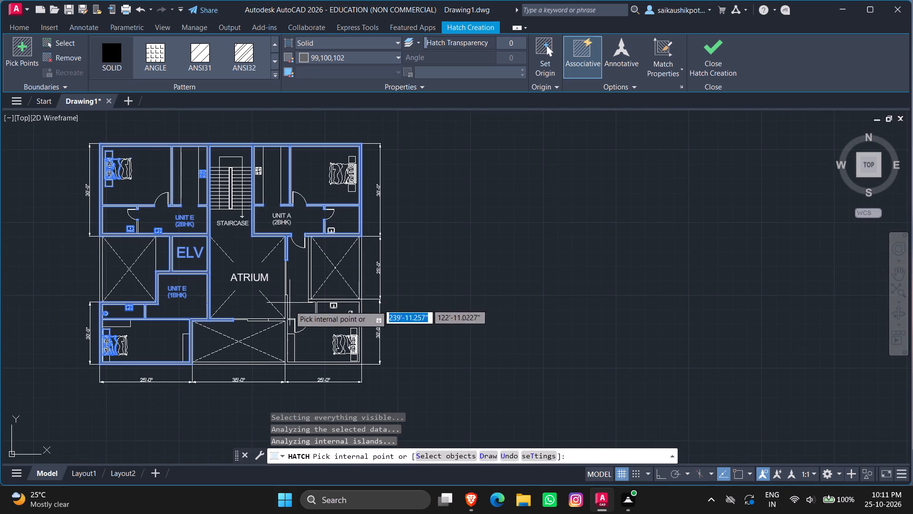
pyautogui.scroll(2, 263, 337)
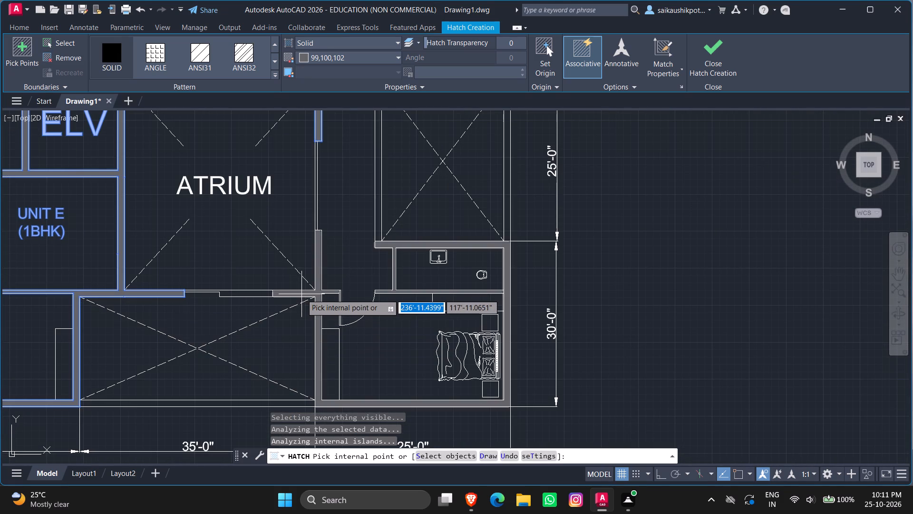
pyautogui.click(304, 294)
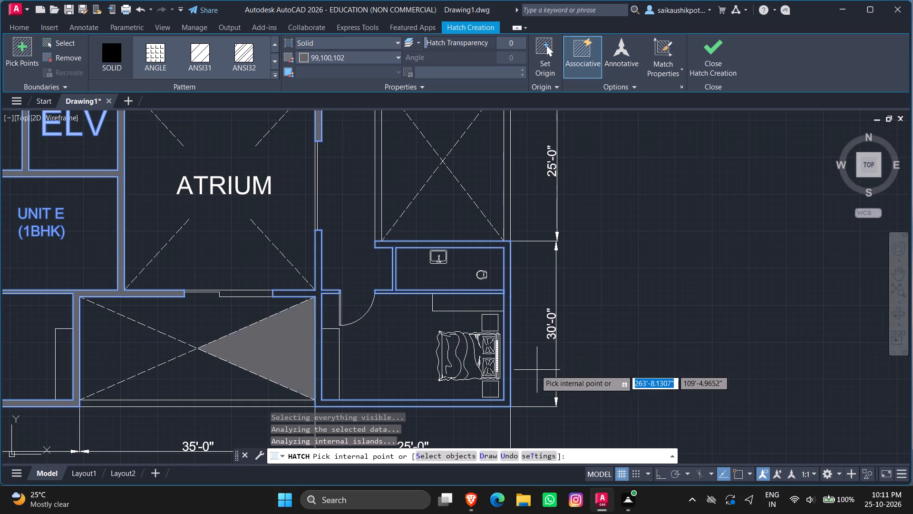
pyautogui.scroll(-2, 508, 293)
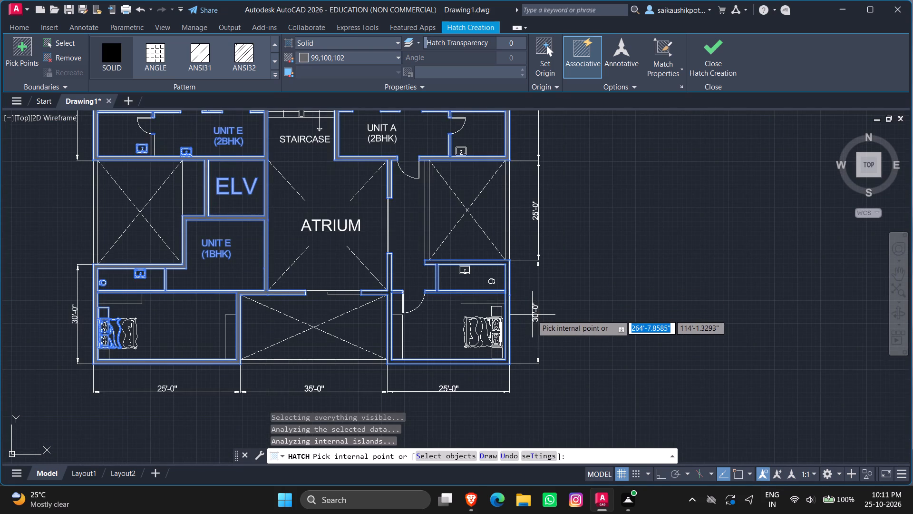
# Finish the solid wall hatch and bring the whole floor plan into view.
pyautogui.scroll(-2, 532, 315)
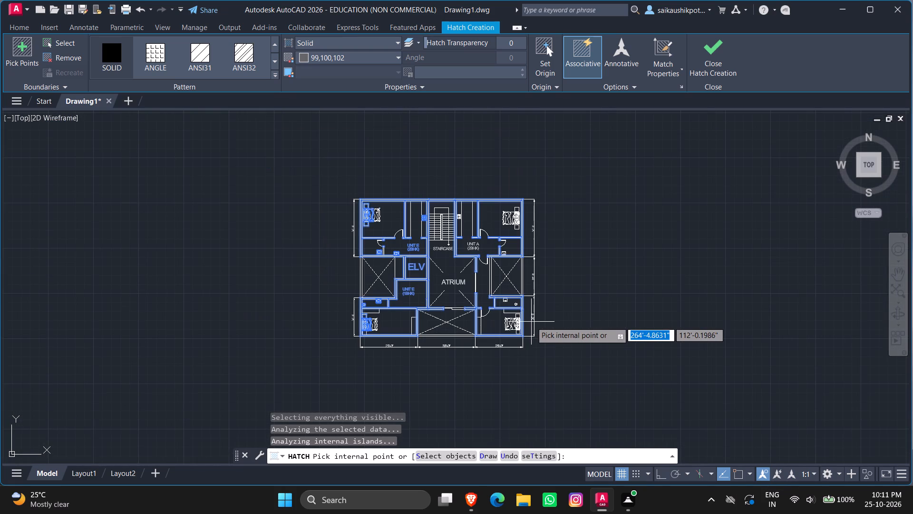
pyautogui.click(717, 55)
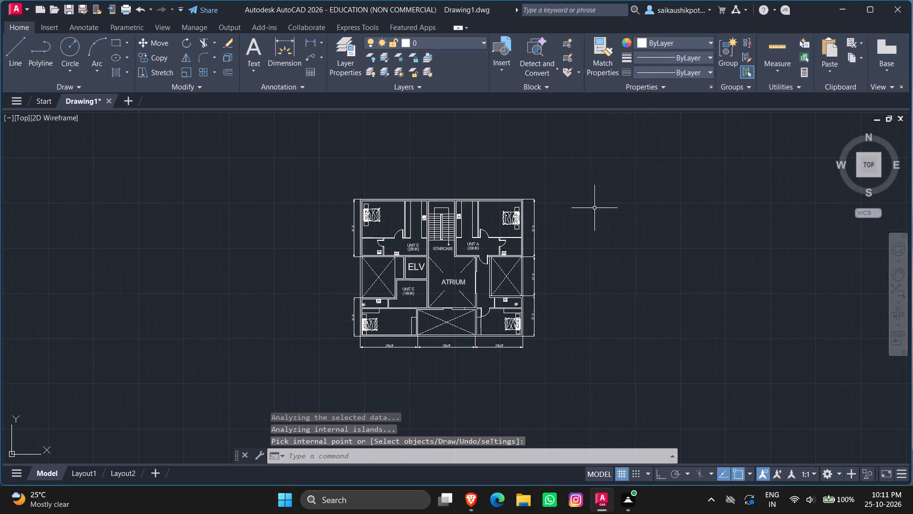
pyautogui.scroll(4, 486, 235)
pyautogui.scroll(-3, 481, 224)
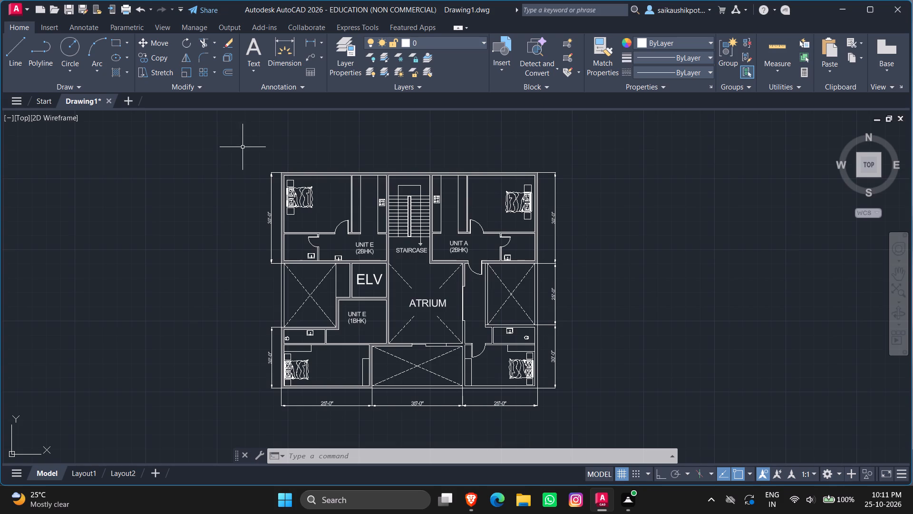
# Set the lineweight of the entire floor plan, including its dimensions and labels, to 0.13 mm.
pyautogui.click(232, 129)
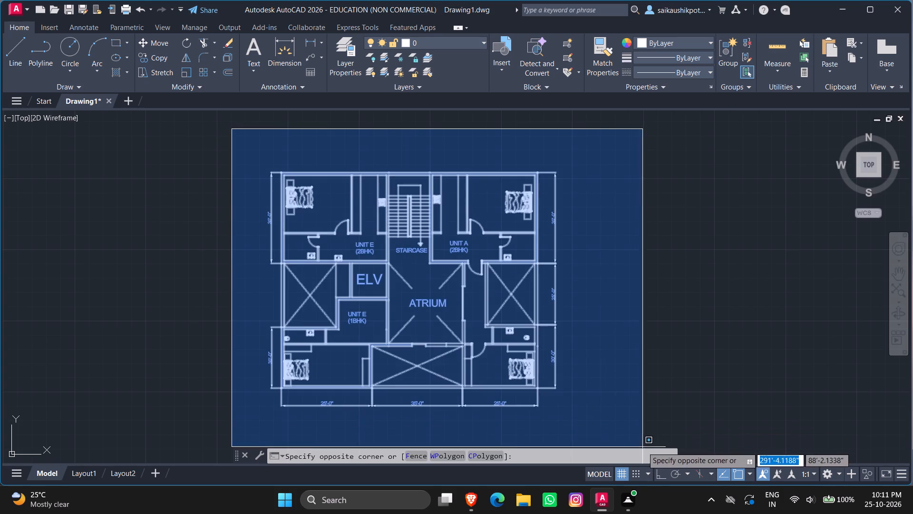
pyautogui.click(642, 447)
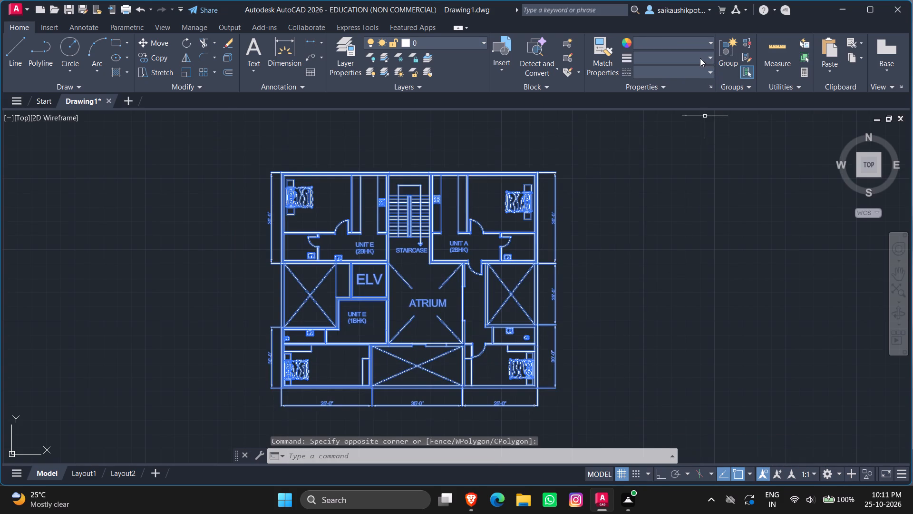
pyautogui.click(700, 58)
pyautogui.click(673, 150)
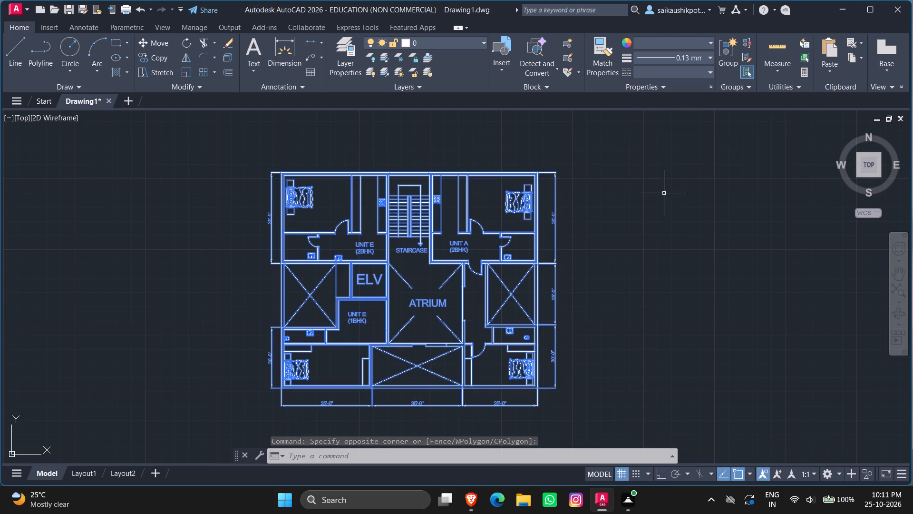
pyautogui.press('Escape')
pyautogui.press('Escape')
pyautogui.press('Escape')
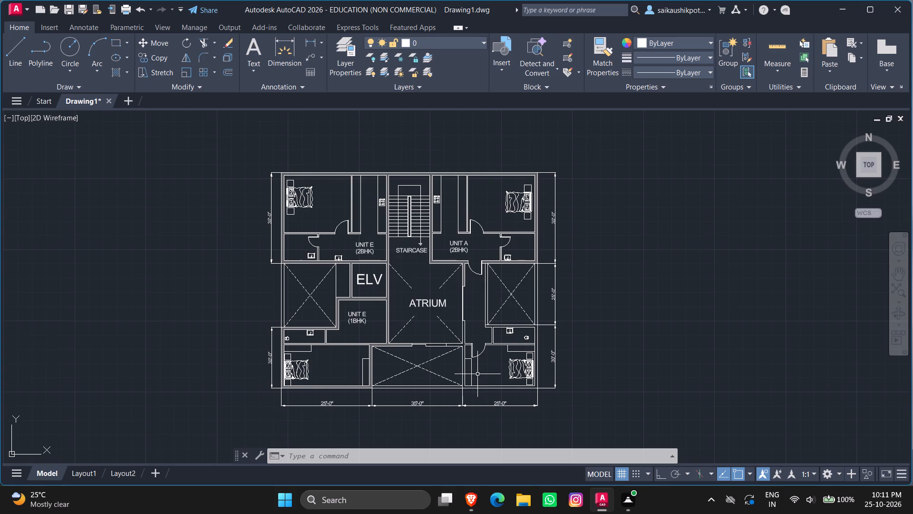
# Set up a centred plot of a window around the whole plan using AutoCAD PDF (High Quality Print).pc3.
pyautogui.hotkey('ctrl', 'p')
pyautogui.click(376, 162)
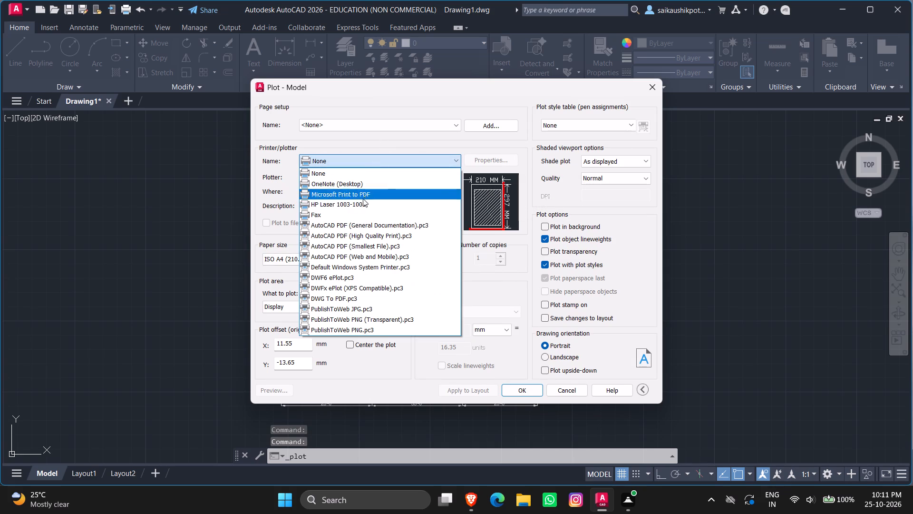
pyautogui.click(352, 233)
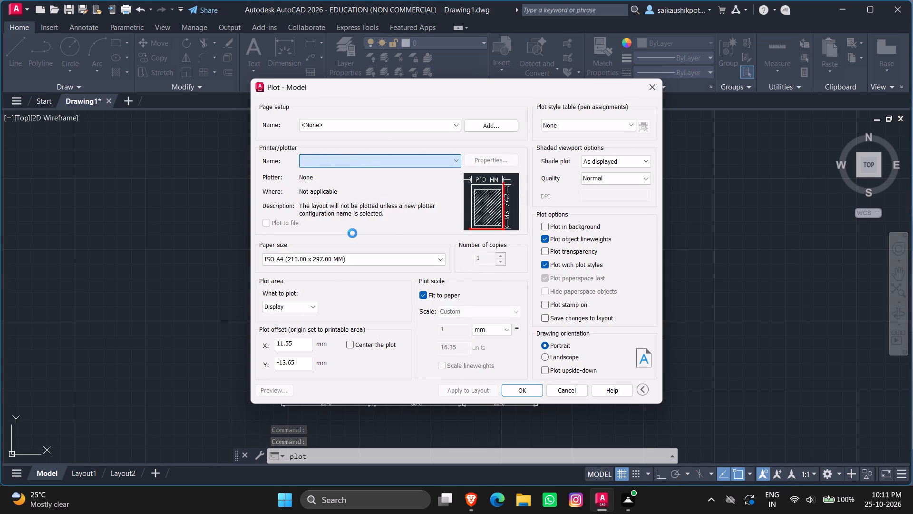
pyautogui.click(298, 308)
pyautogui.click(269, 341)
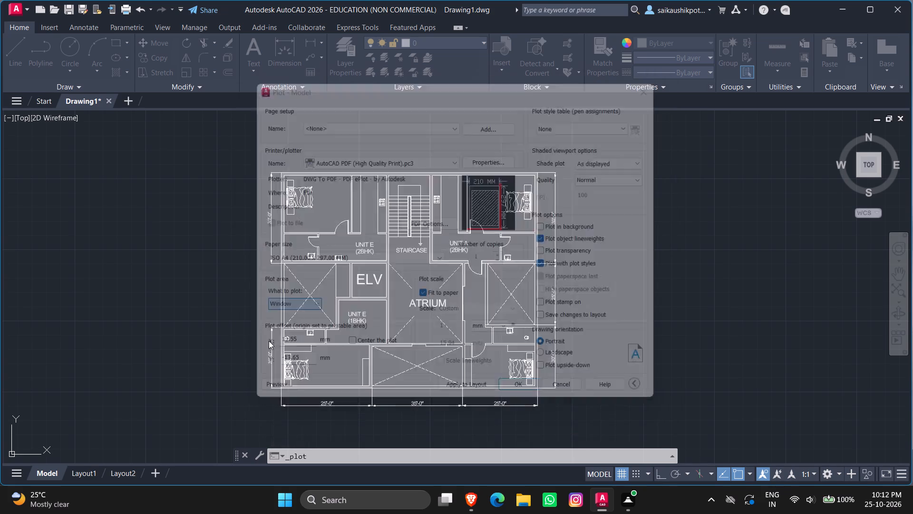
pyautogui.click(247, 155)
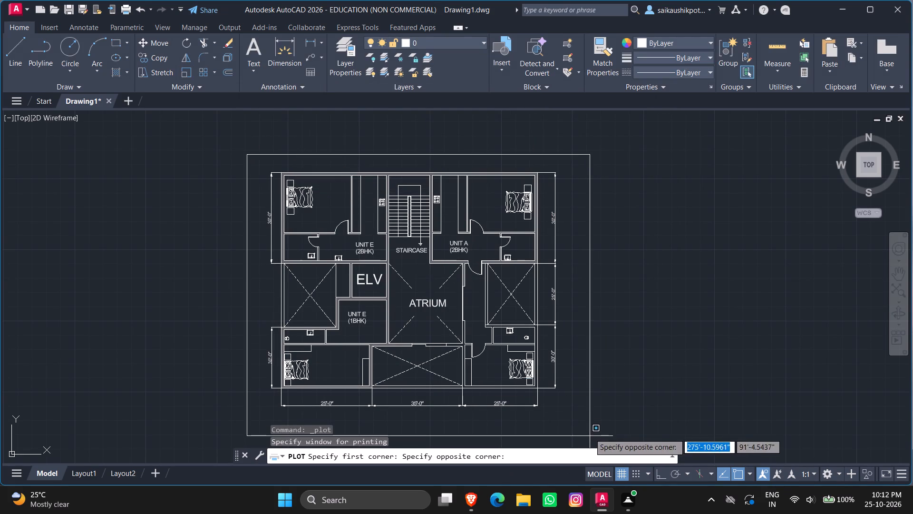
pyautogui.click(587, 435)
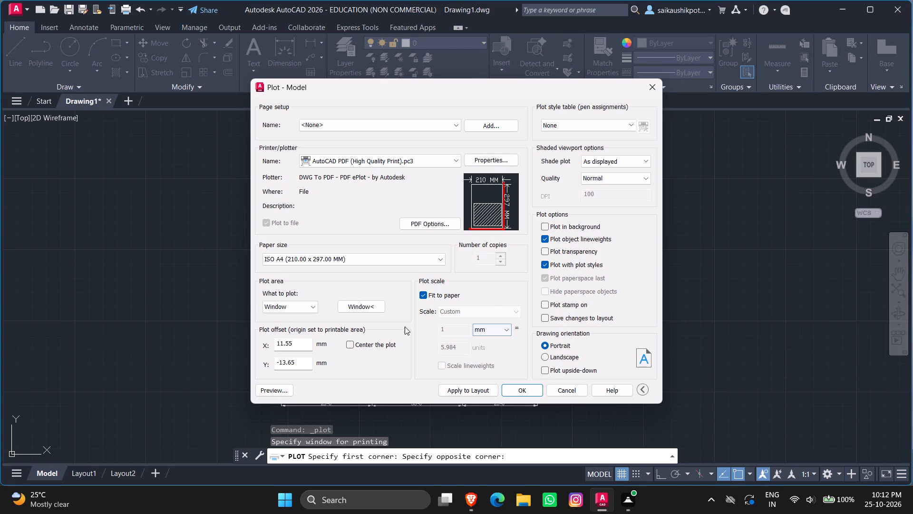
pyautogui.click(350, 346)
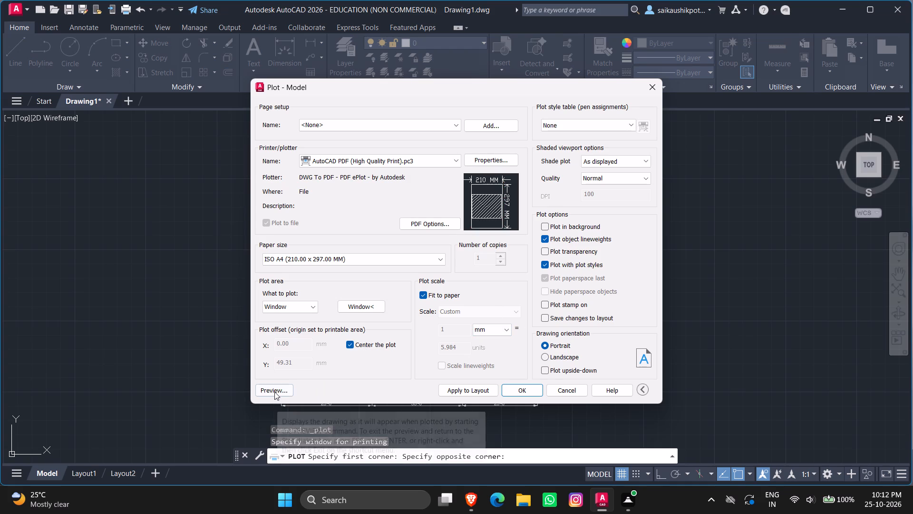
# Preview the plot to examine the wall fills across the plan, and leave the plot setup without printing.
pyautogui.click(274, 392)
pyautogui.scroll(4, 412, 290)
pyautogui.scroll(-3, 414, 284)
pyautogui.scroll(3, 414, 284)
pyautogui.scroll(-4, 414, 284)
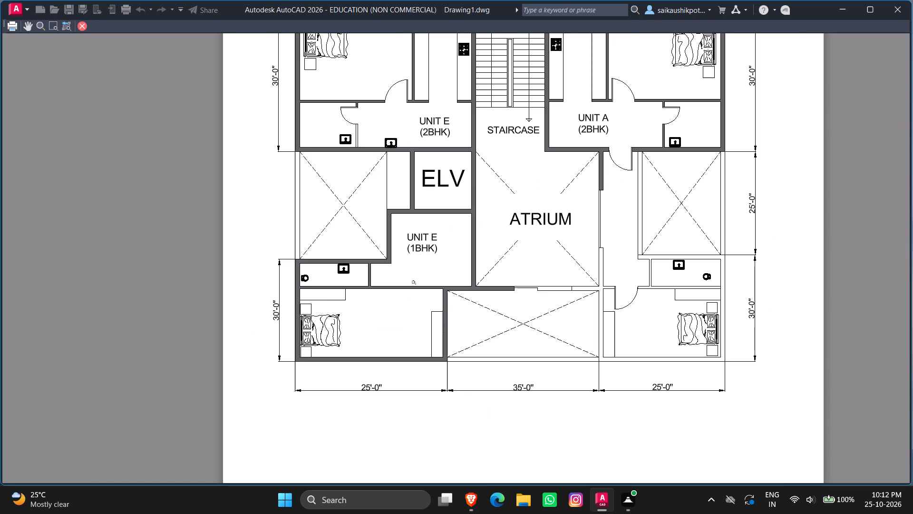
pyautogui.scroll(1, 561, 315)
pyautogui.press('Escape')
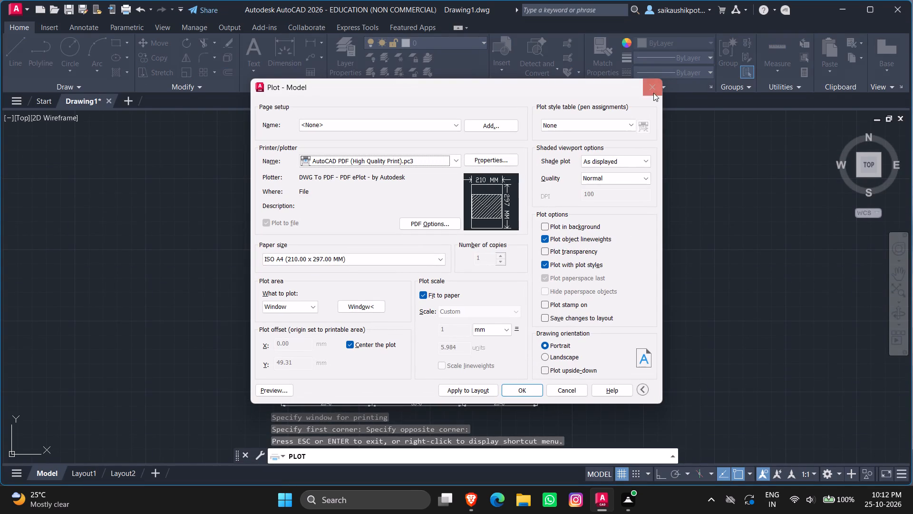
pyautogui.click(652, 95)
pyautogui.scroll(3, 535, 364)
pyautogui.scroll(-3, 639, 298)
pyautogui.press('Escape')
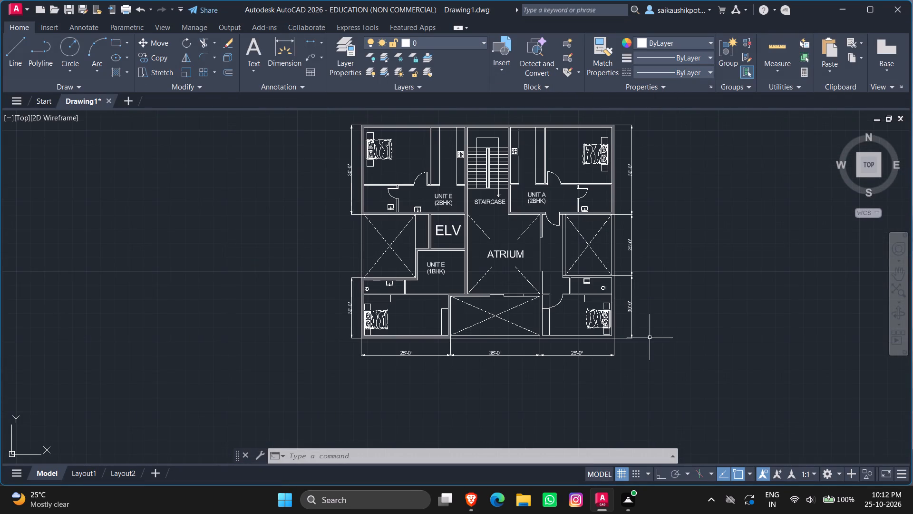
pyautogui.press('Escape')
pyautogui.press('Escape')
# Fill the connected walls around the southeast bedroom and bathroom with a solid hatch in colour 99,100,102.
pyautogui.scroll(2, 633, 368)
pyautogui.press('Escape')
pyautogui.press('Escape')
pyautogui.press('Escape')
pyautogui.press('Escape')
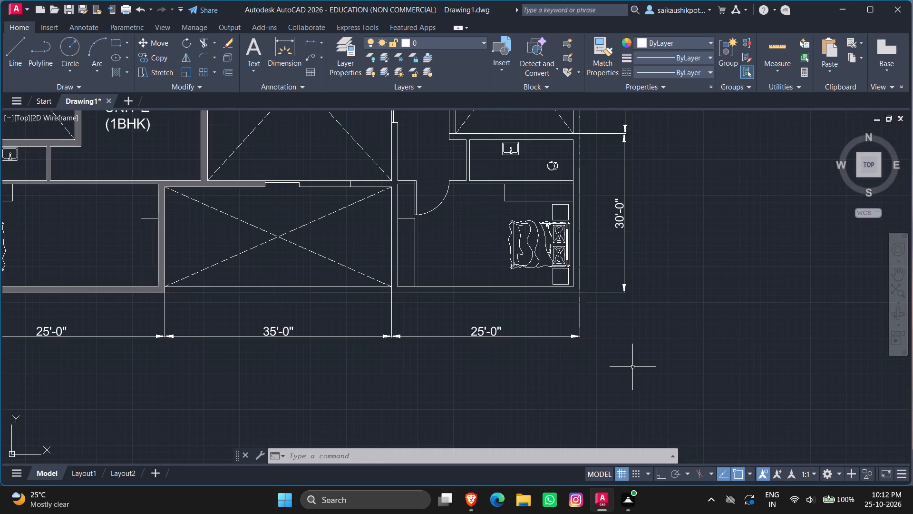
pyautogui.write('HATCH')
pyautogui.press('Return')
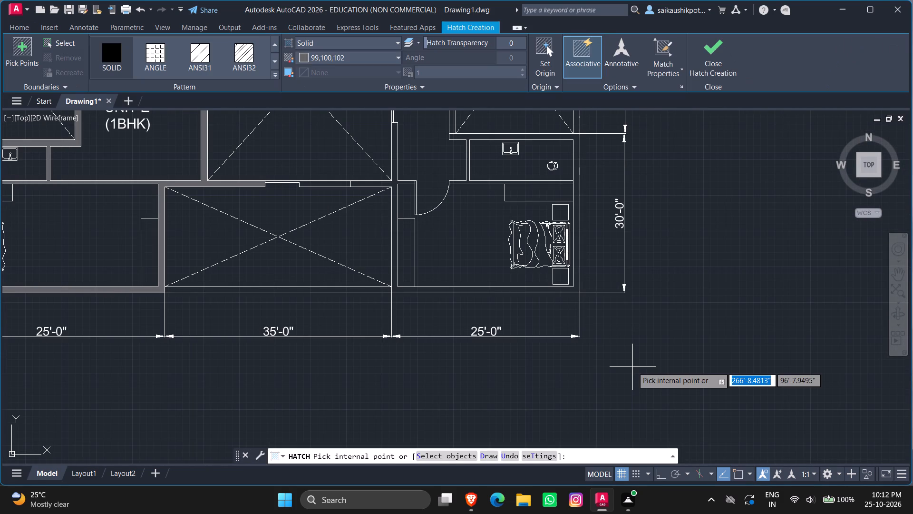
pyautogui.scroll(-2, 562, 375)
pyautogui.scroll(1, 573, 326)
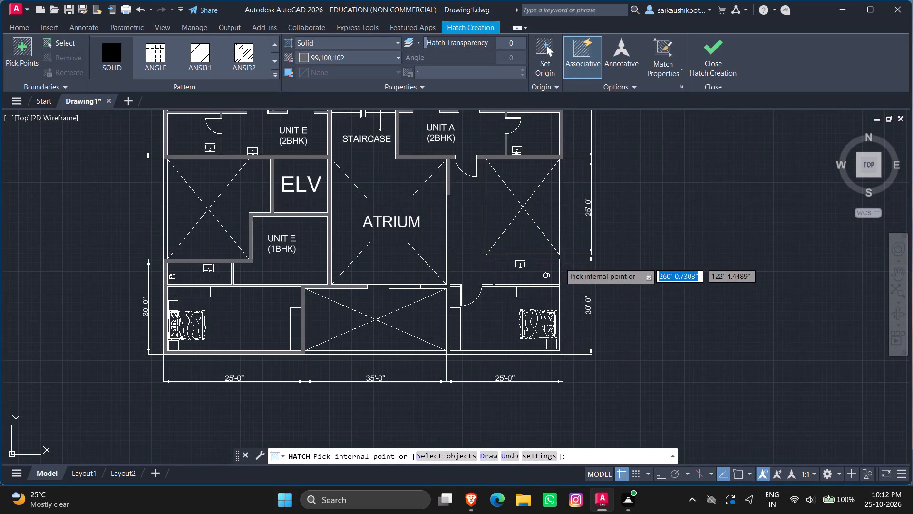
pyautogui.click(563, 258)
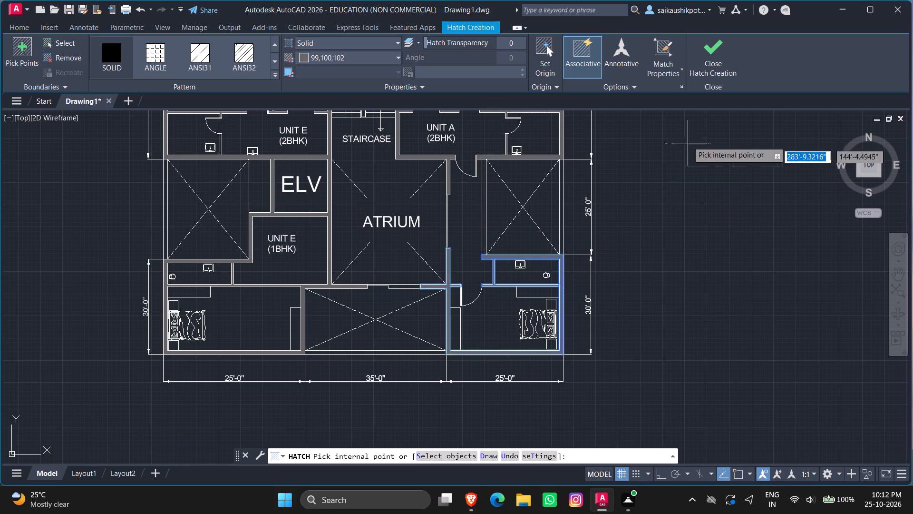
pyautogui.click(712, 65)
pyautogui.press('Escape')
pyautogui.press('Escape')
# Set up a centred plot of a window around the whole plan with AutoCAD PDF (High Quality Print).pc3.
pyautogui.scroll(-1, 626, 385)
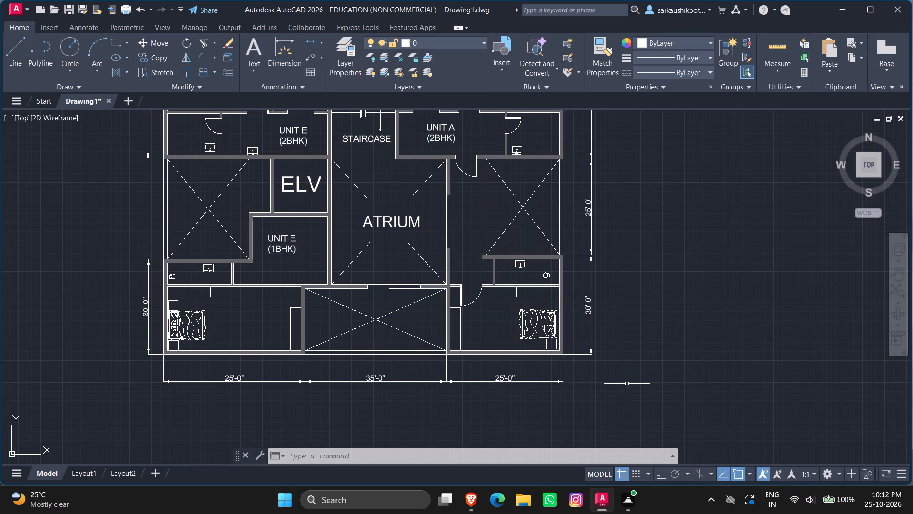
pyautogui.hotkey('ctrl', 'p')
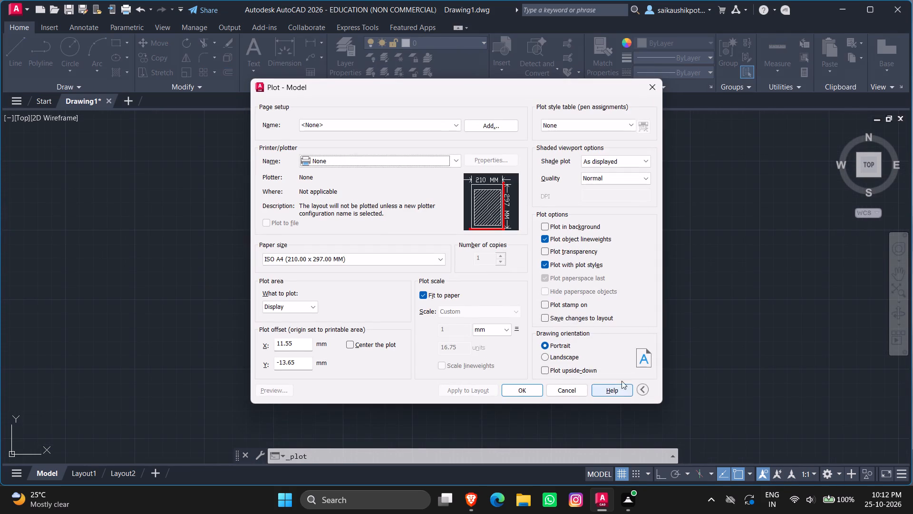
pyautogui.click(272, 307)
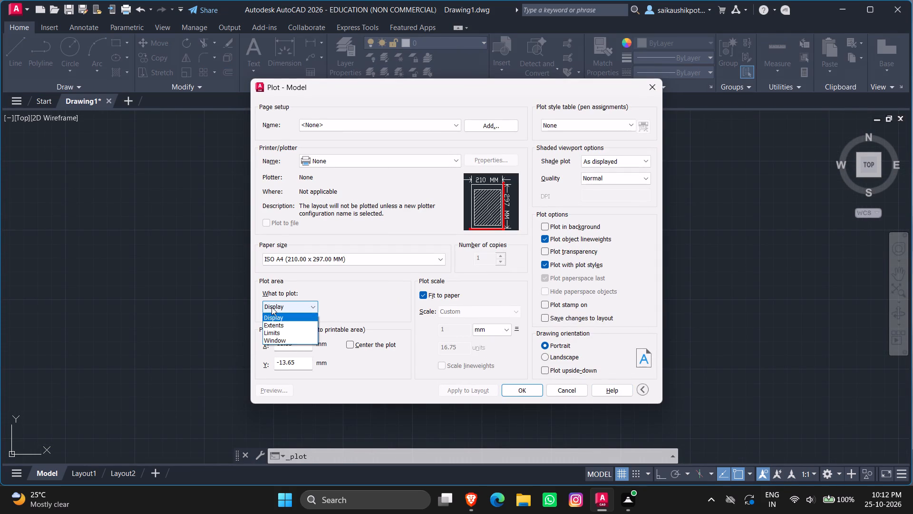
pyautogui.click(275, 337)
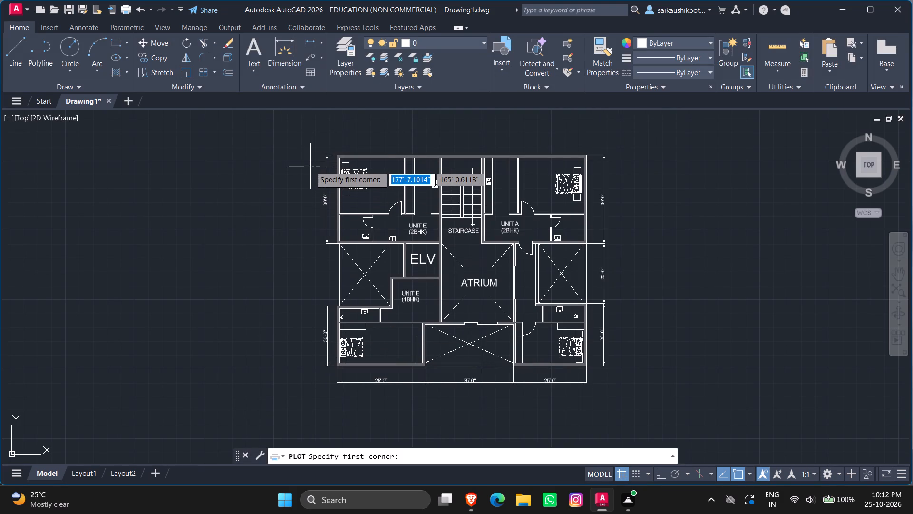
pyautogui.click(304, 129)
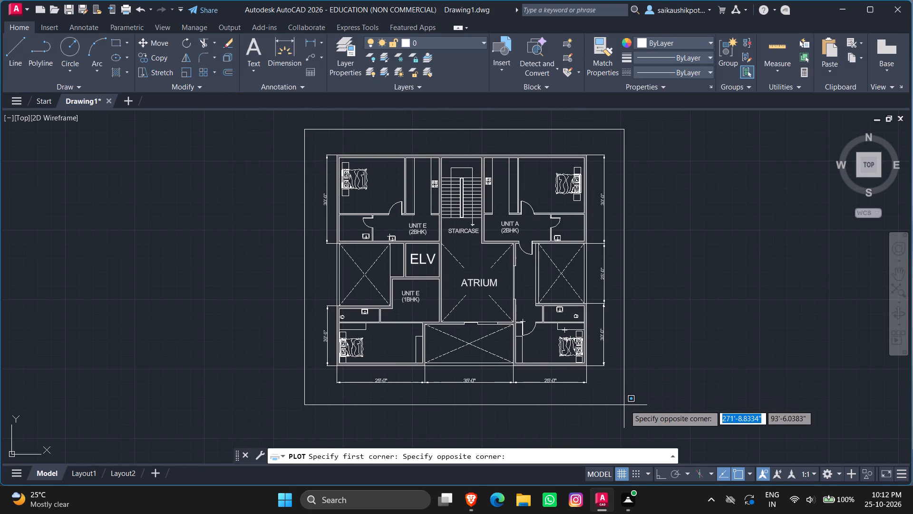
pyautogui.click(626, 405)
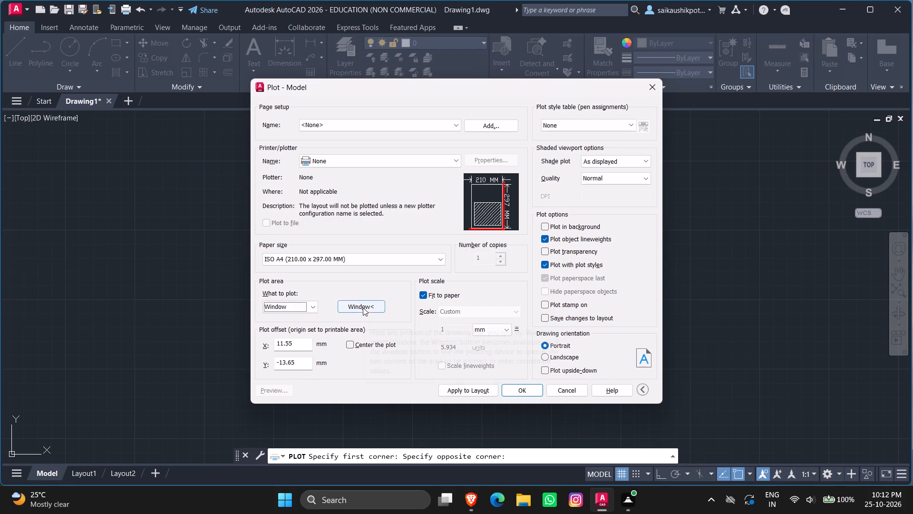
pyautogui.click(350, 346)
pyautogui.click(354, 159)
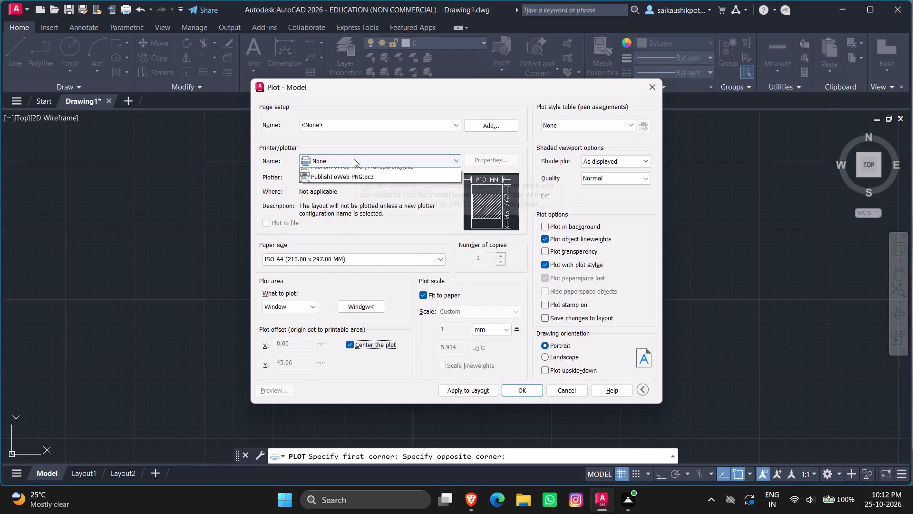
pyautogui.click(353, 233)
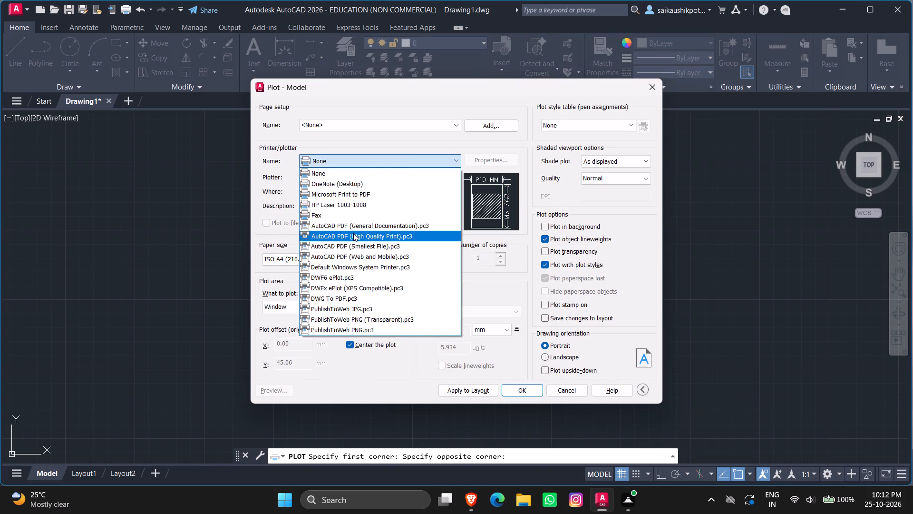
# Preview the plot and examine the wall fills, lineweights and placement of the plan on the sheet.
pyautogui.click(271, 393)
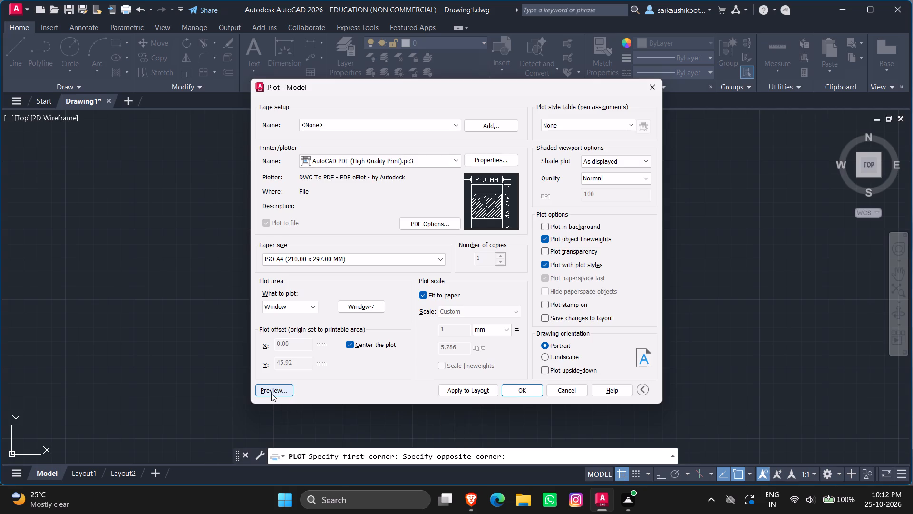
pyautogui.scroll(3, 396, 349)
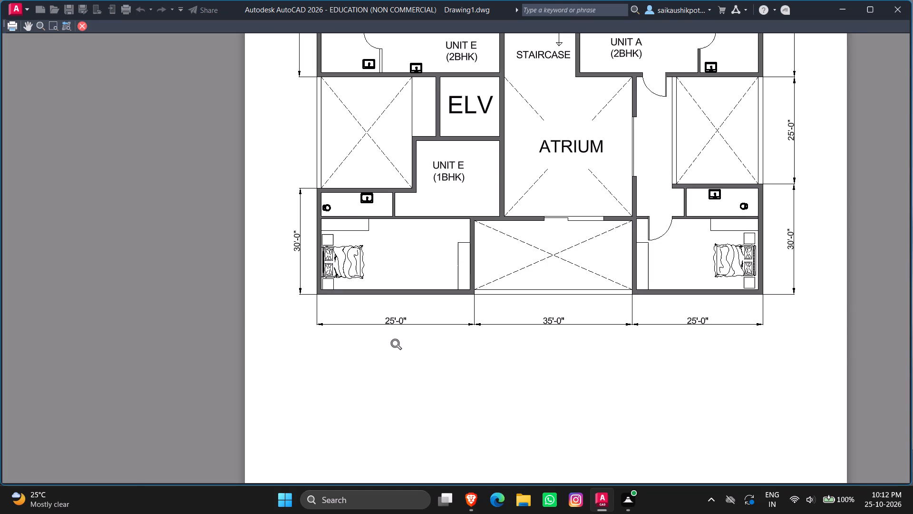
pyautogui.scroll(-3, 399, 341)
pyautogui.scroll(3, 471, 286)
pyautogui.scroll(2, 465, 327)
pyautogui.scroll(-4, 465, 327)
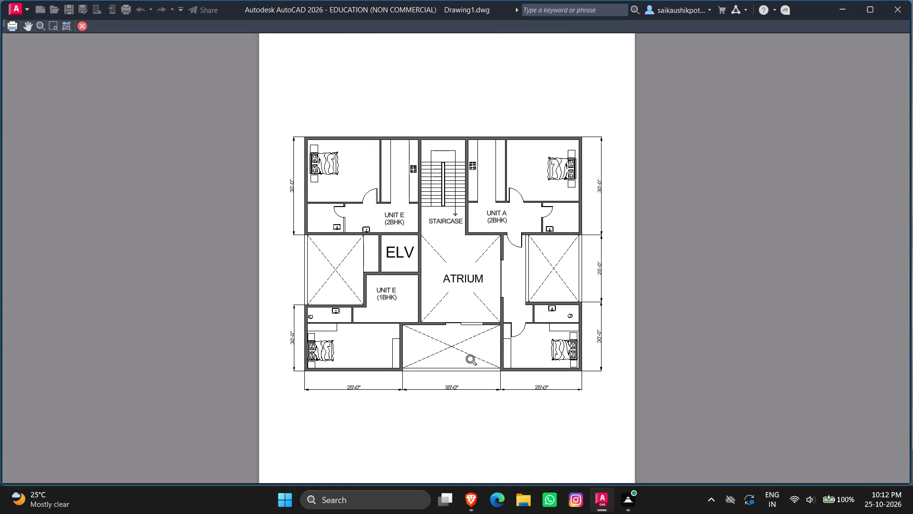
pyautogui.scroll(2, 393, 248)
pyautogui.scroll(-3, 396, 251)
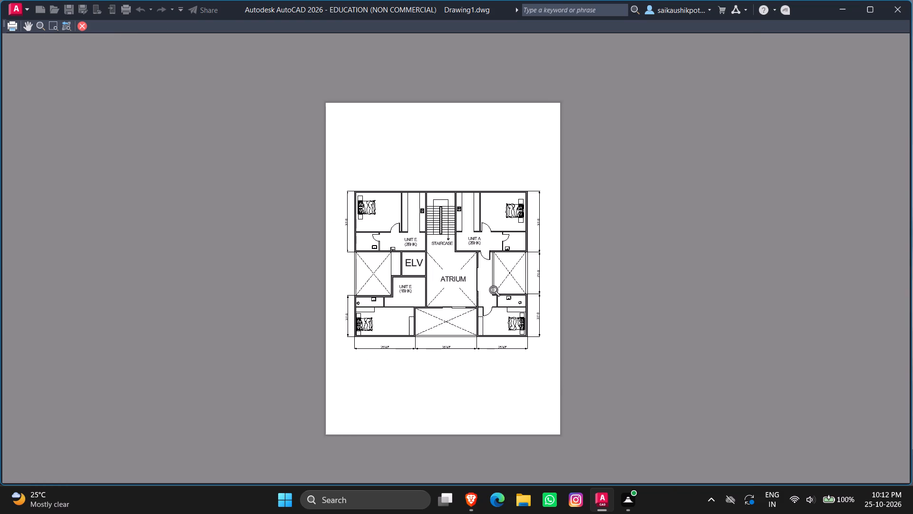
pyautogui.scroll(5, 498, 292)
pyautogui.scroll(-5, 549, 319)
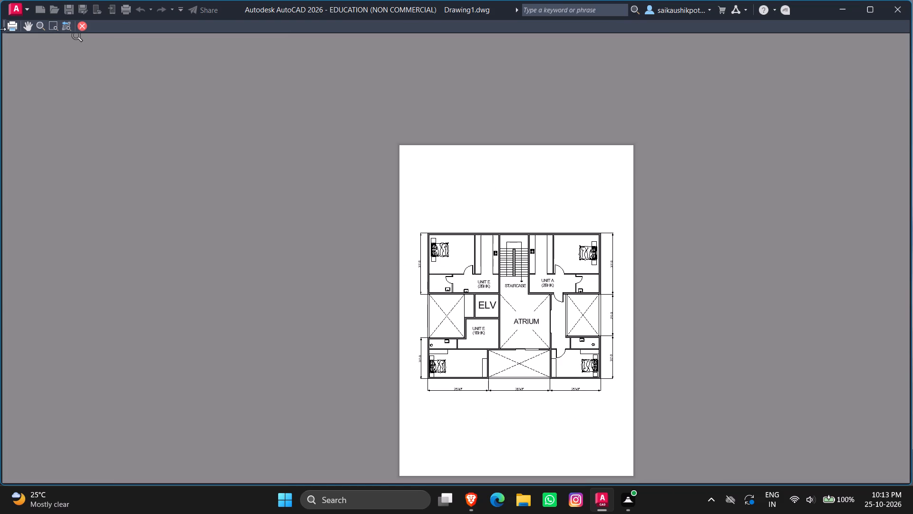
# Plot the previewed plan to a PDF named ATRIUM APART in Documents, copying that name for reuse, and close the opened PDF viewer.
pyautogui.click(10, 28)
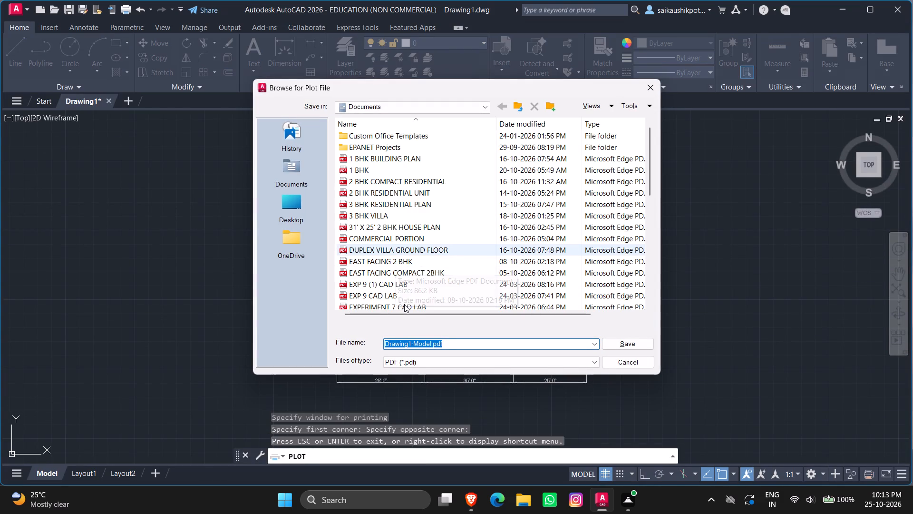
pyautogui.press('BackSpace')
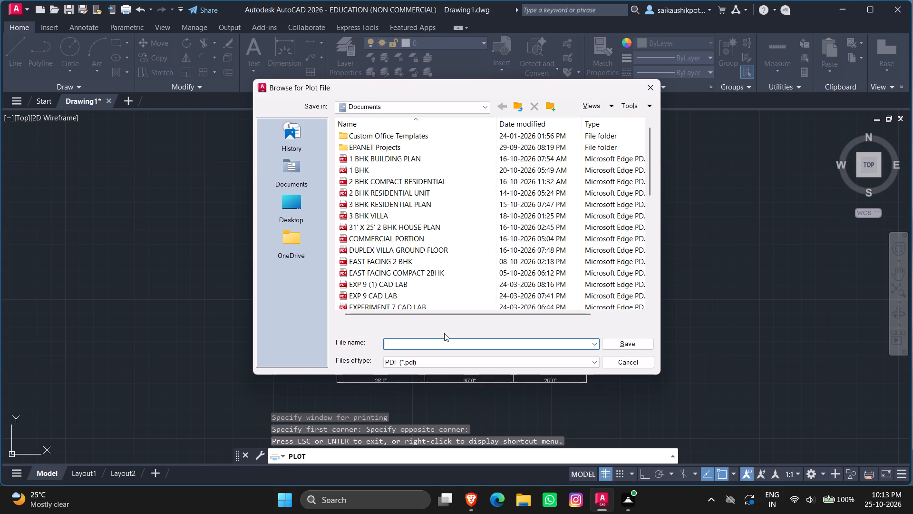
pyautogui.write('ATRIUM APART')
pyautogui.hotkey('shift', 'Left')
pyautogui.hotkey('shift', 'Left')
pyautogui.hotkey('shift', 'Left')
pyautogui.hotkey('shift', 'Left')
pyautogui.hotkey('shift', 'Left')
pyautogui.hotkey('shift', 'Left')
pyautogui.hotkey('shift', 'Left')
pyautogui.hotkey('shift', 'Left')
pyautogui.hotkey('shift', 'Left')
pyautogui.hotkey('shift', 'Left')
pyautogui.hotkey('shift', 'Left')
pyautogui.hotkey('shift', 'Left')
pyautogui.hotkey('shift', 'Left')
pyautogui.hotkey('shift', 'Left')
pyautogui.hotkey('shift', 'Left')
pyautogui.hotkey('shift', 'Left')
pyautogui.hotkey('shift', 'Left')
pyautogui.hotkey('shift', 'Left')
pyautogui.hotkey('shift', 'Left')
pyautogui.hotkey('shift', 'Left')
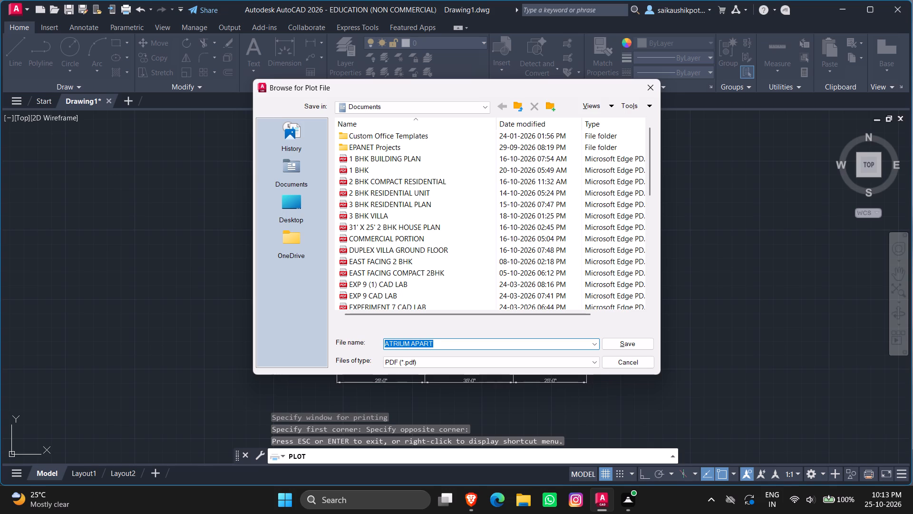
pyautogui.hotkey('ctrl', 'c')
pyautogui.press('Return')
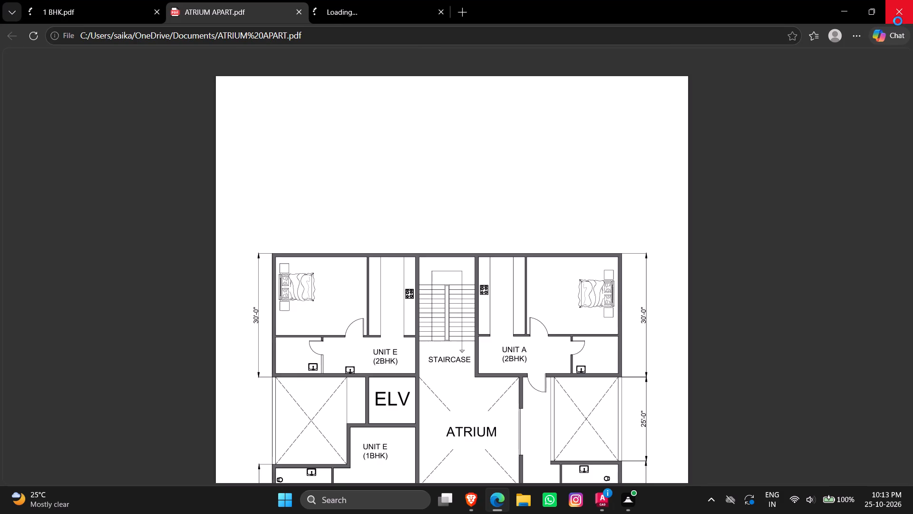
pyautogui.click(908, 8)
# Save the drawing in the Documents folder as an AutoCAD 2018 drawing with the copied name ATRIUM APART.
pyautogui.hotkey('ctrl', 's')
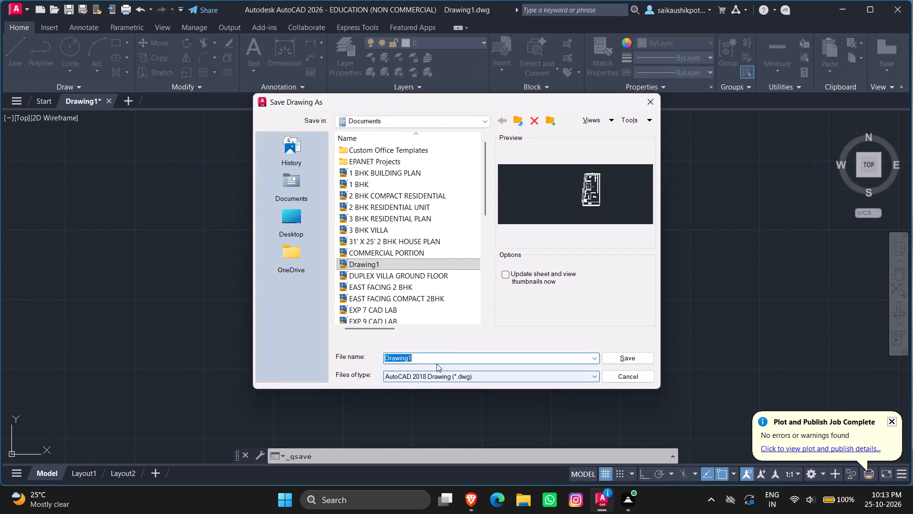
pyautogui.press('BackSpace')
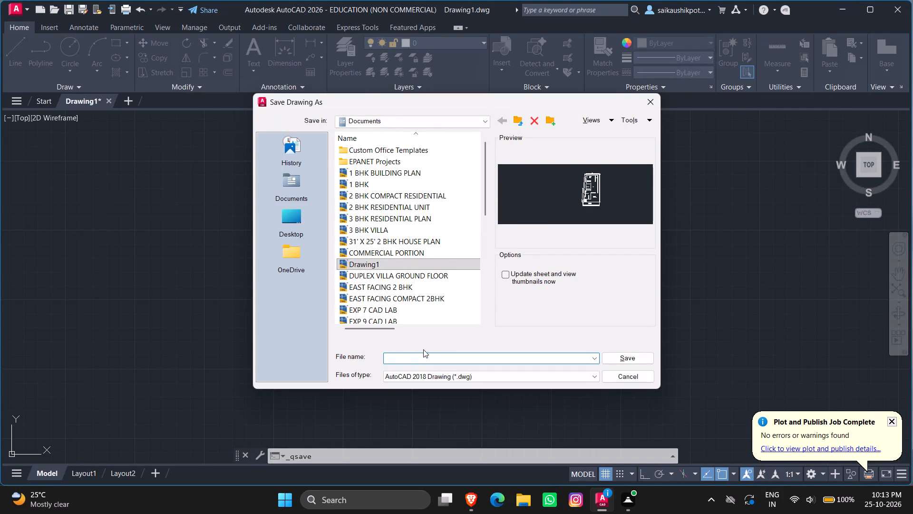
pyautogui.hotkey('ctrl', 'v')
pyautogui.press('Return')
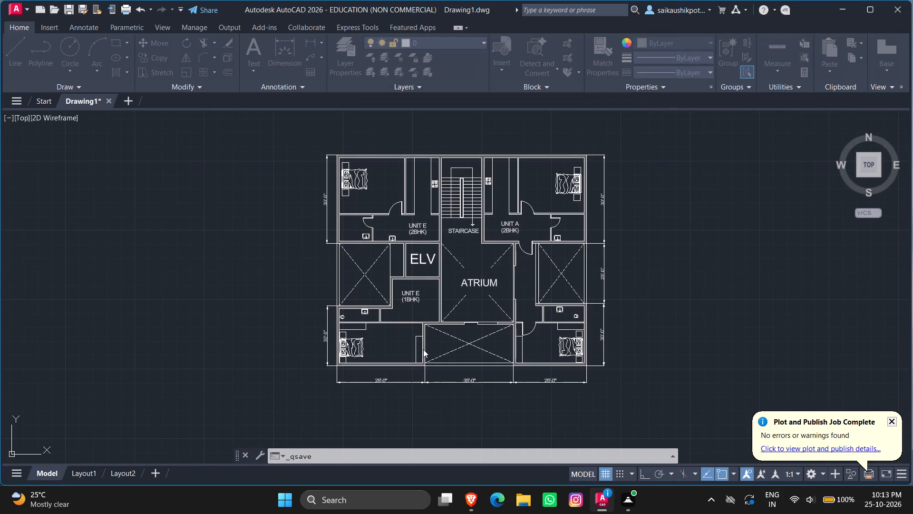